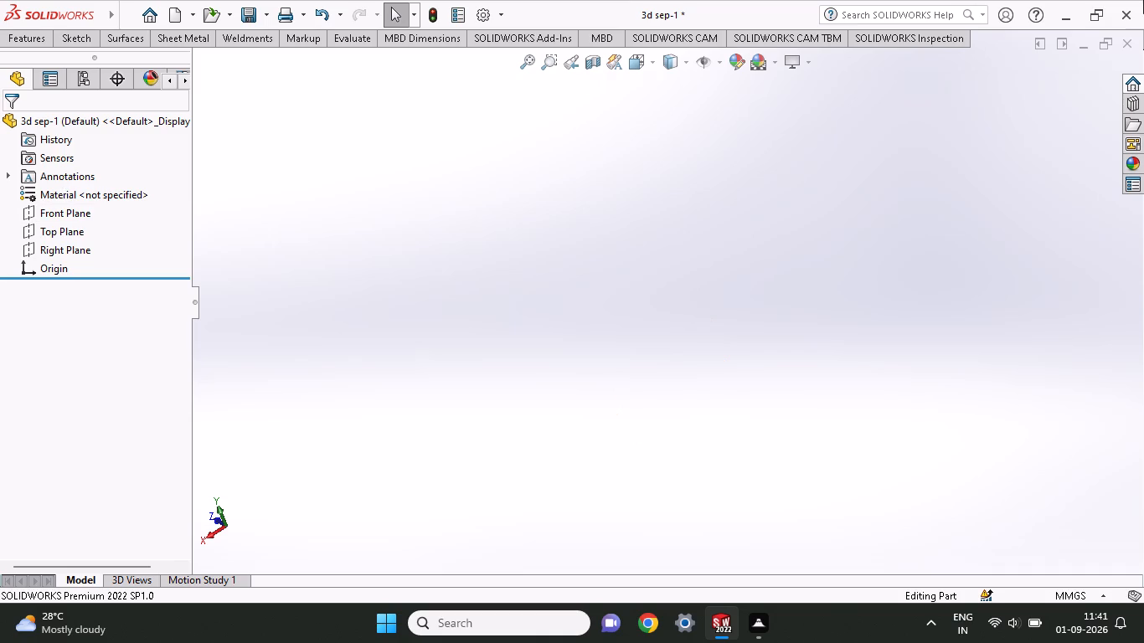
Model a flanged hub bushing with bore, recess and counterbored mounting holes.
Sketch a center rectangle on the Front Plane, centred on the origin, about 48 mm wide and 141 mm high.
{"action": "left_click", "coordinate": [51, 208]}
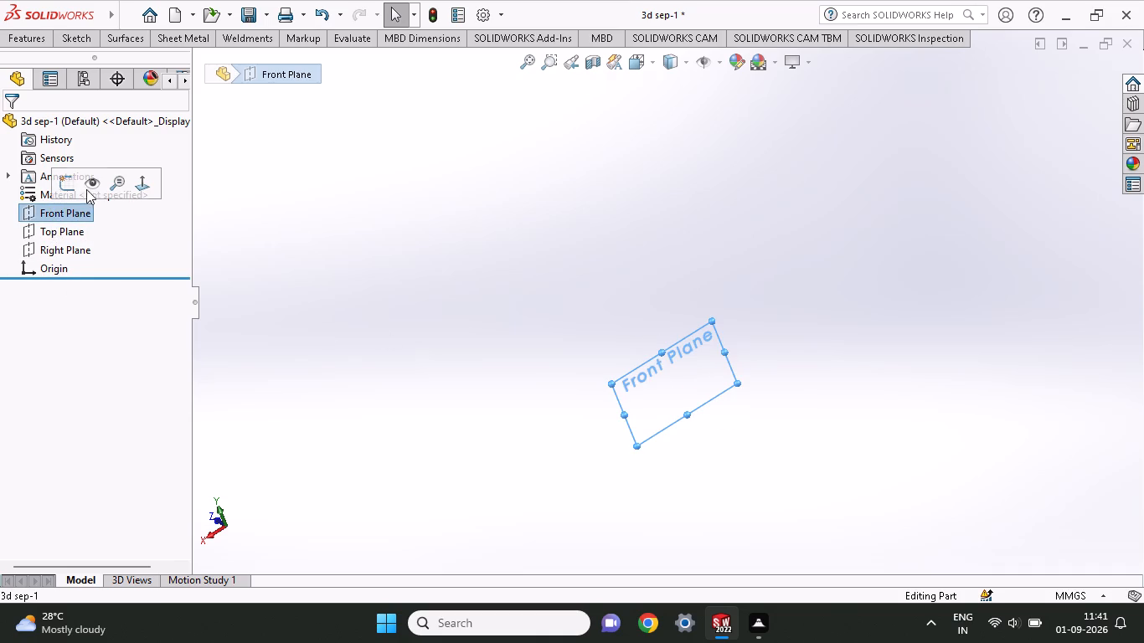
{"action": "left_click", "coordinate": [70, 185]}
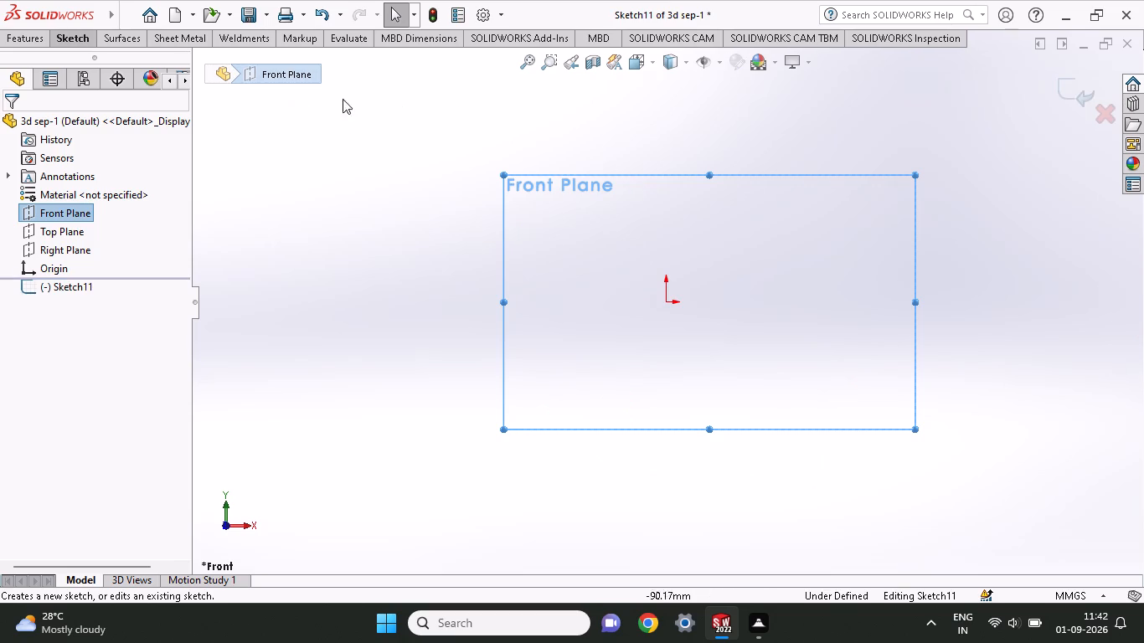
{"action": "left_click", "coordinate": [64, 44]}
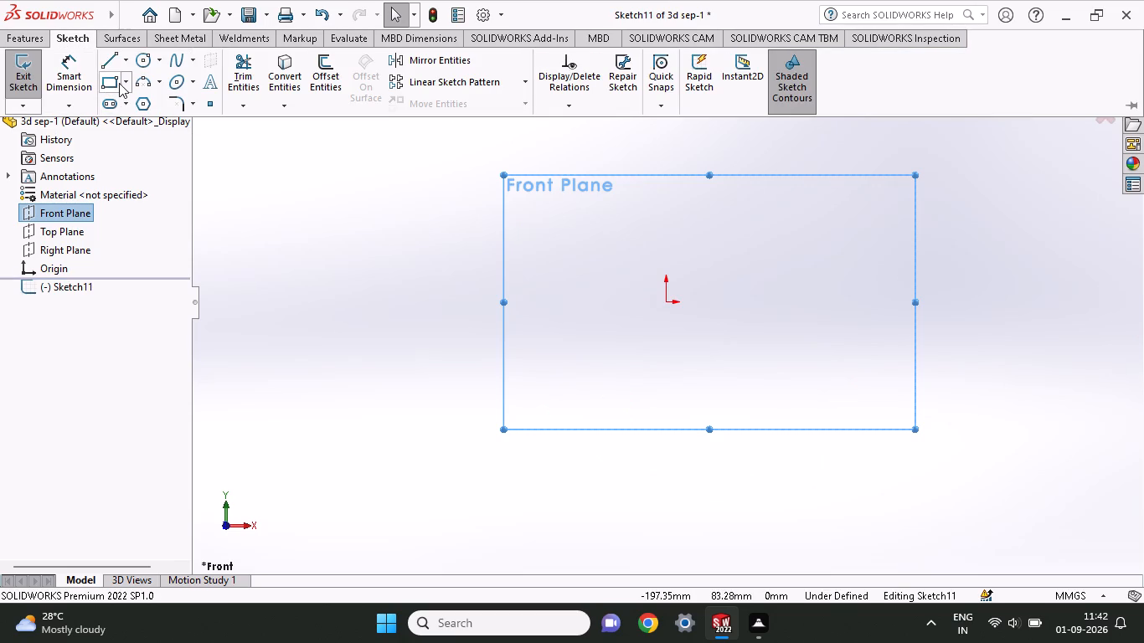
{"action": "left_click", "coordinate": [126, 83]}
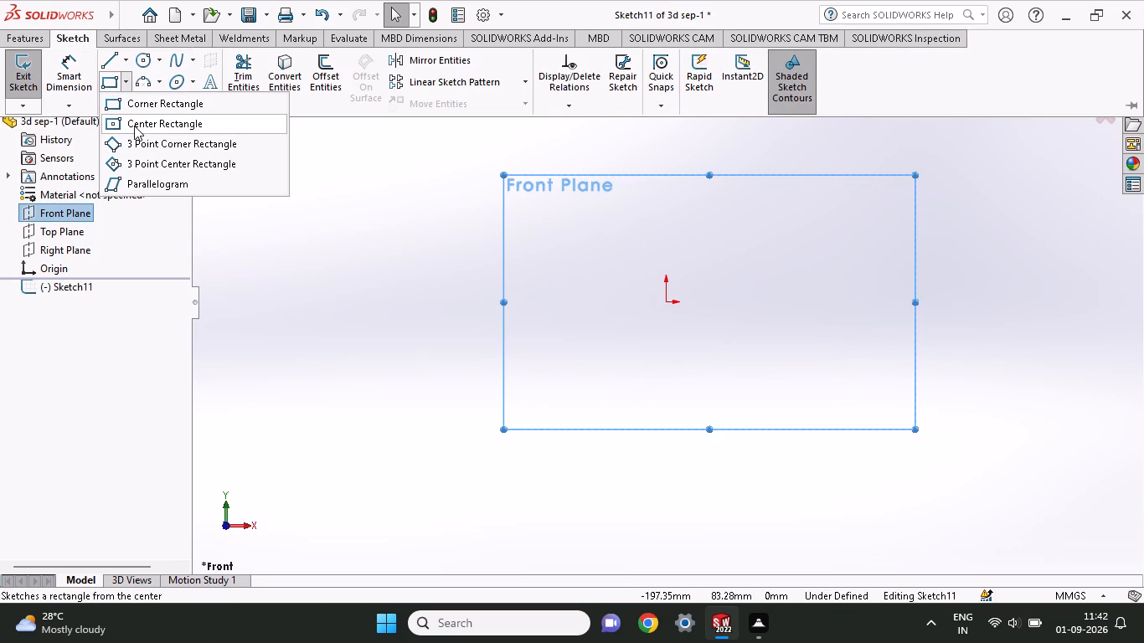
{"action": "left_click", "coordinate": [134, 126]}
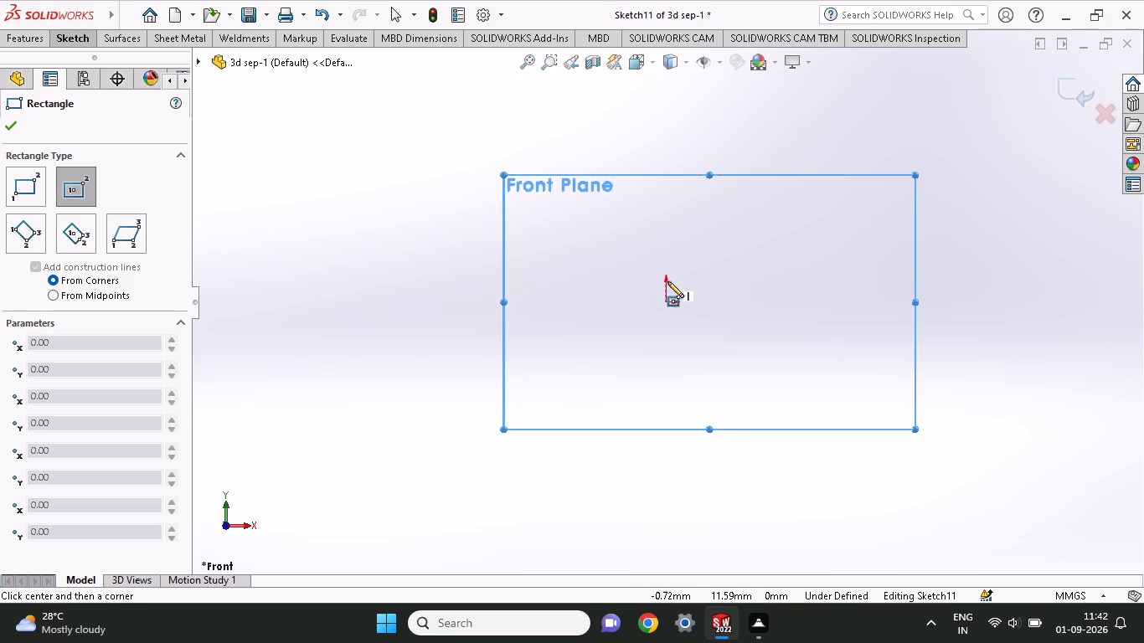
{"action": "left_click", "coordinate": [668, 303]}
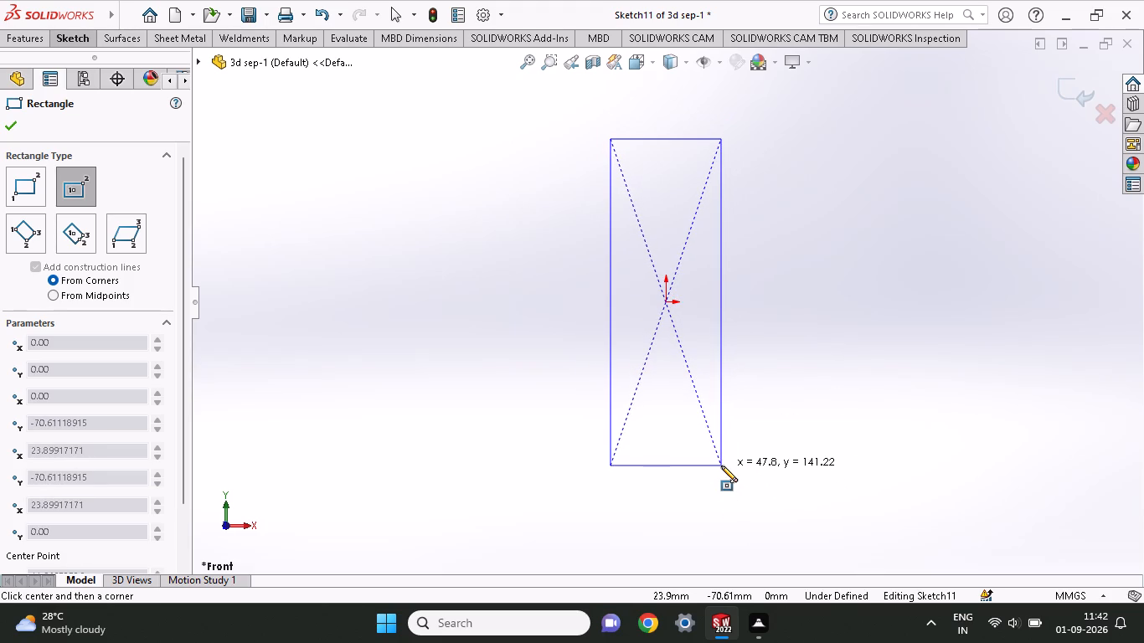
{"action": "left_click", "coordinate": [721, 466]}
Dimension the rectangle's vertical side with Smart Dimension and set its height to 78 mm.
{"action": "left_click", "coordinate": [63, 32]}
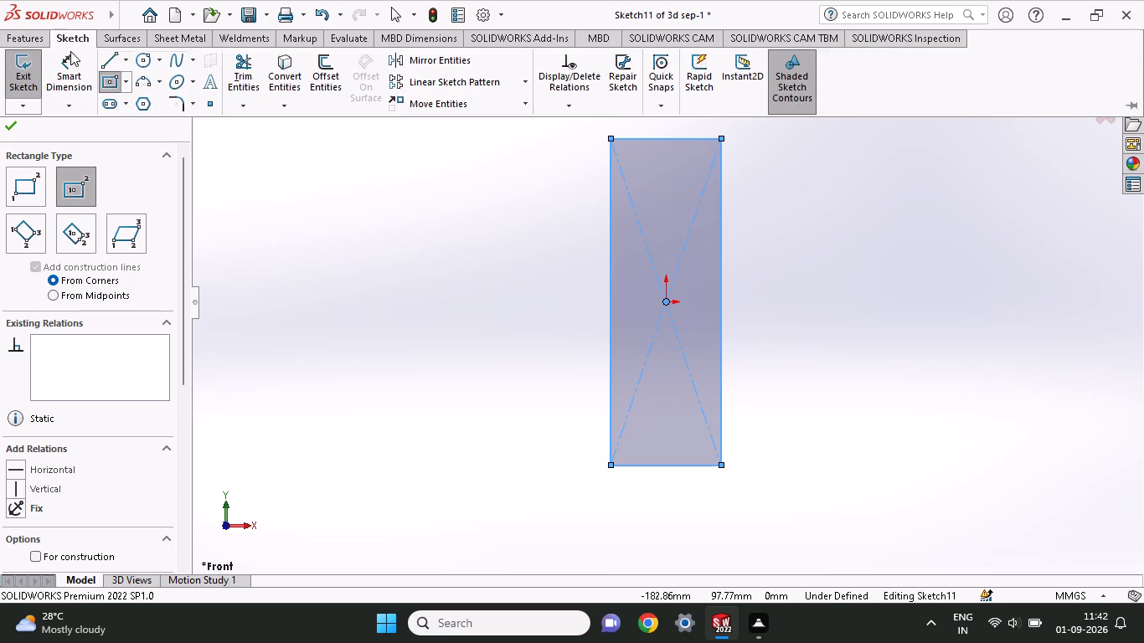
{"action": "left_click", "coordinate": [76, 98]}
{"action": "left_click", "coordinate": [68, 75]}
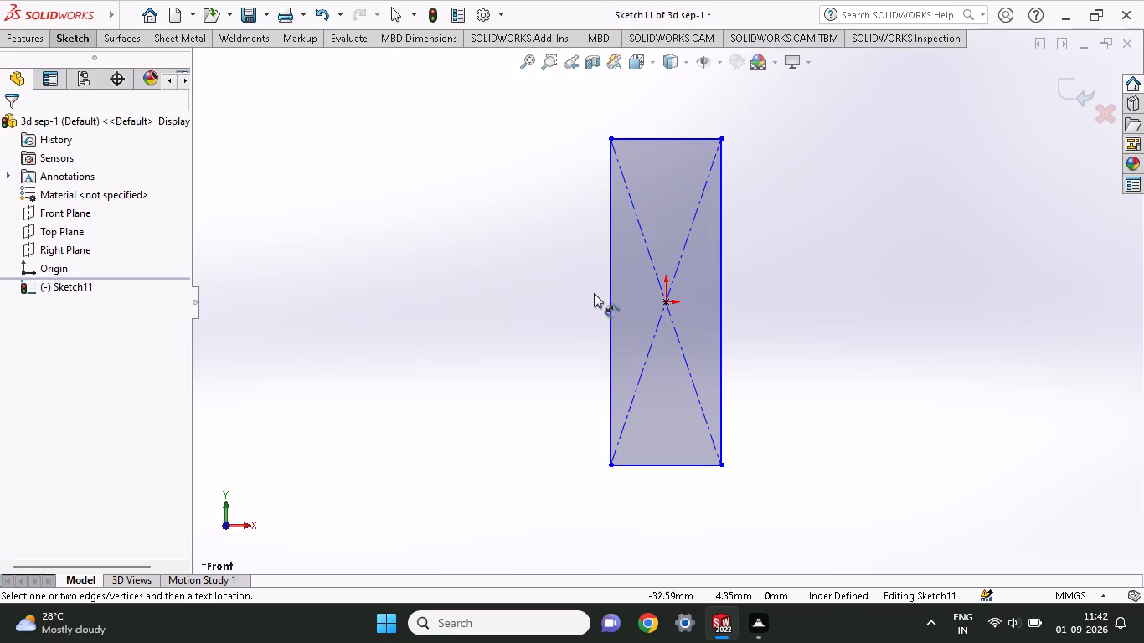
{"action": "left_click", "coordinate": [606, 293]}
{"action": "left_click", "coordinate": [482, 318]}
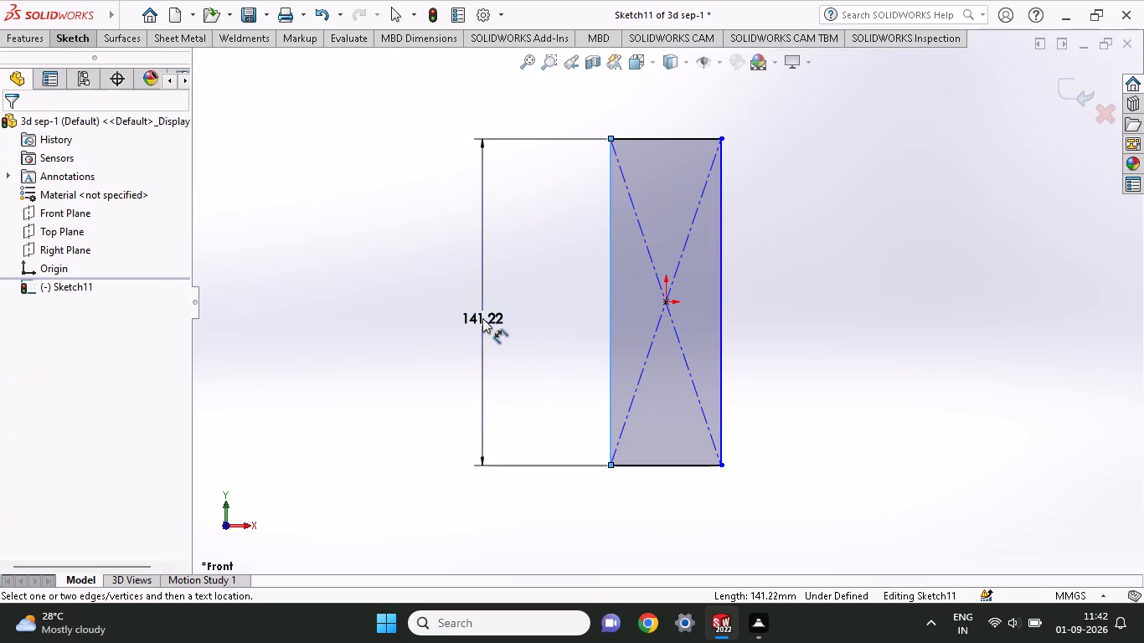
{"action": "type", "text": "78"}
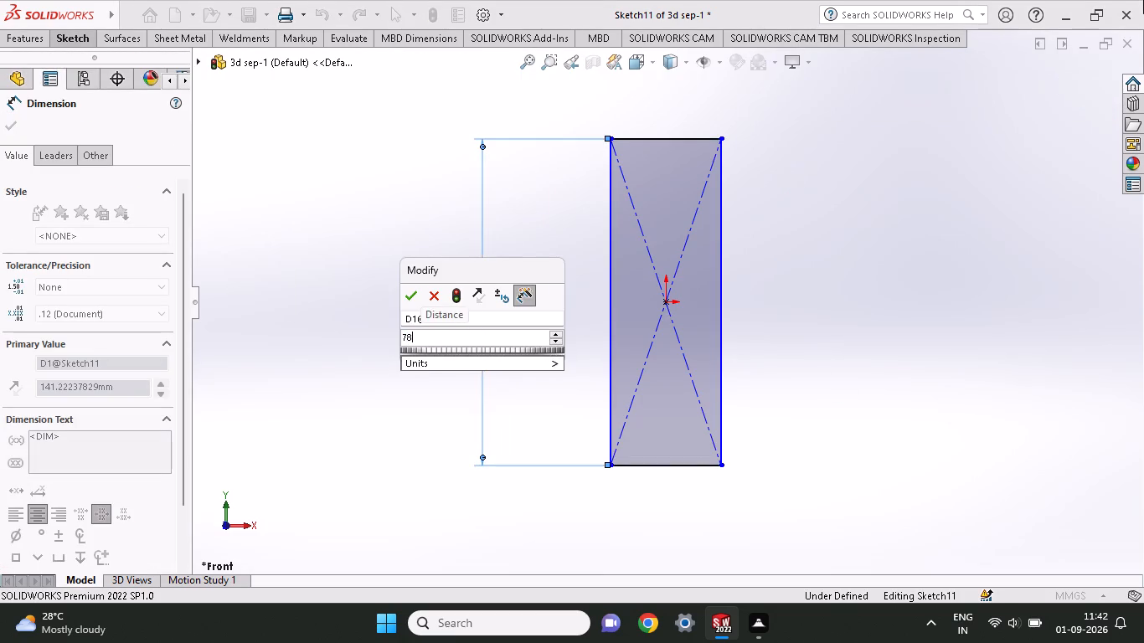
{"action": "key", "text": "Return"}
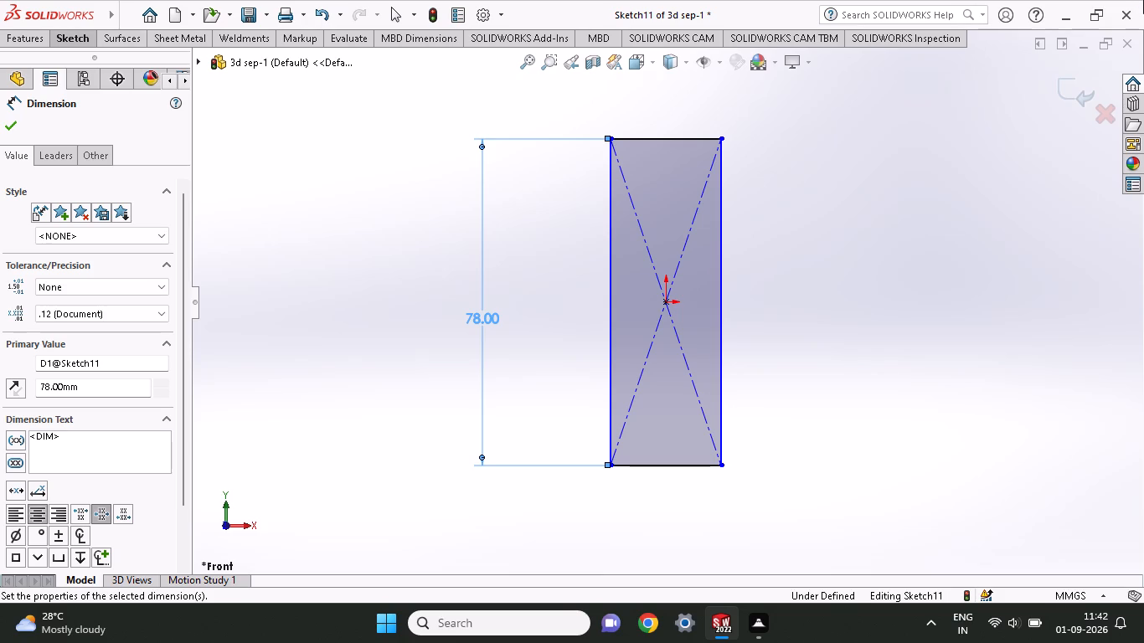
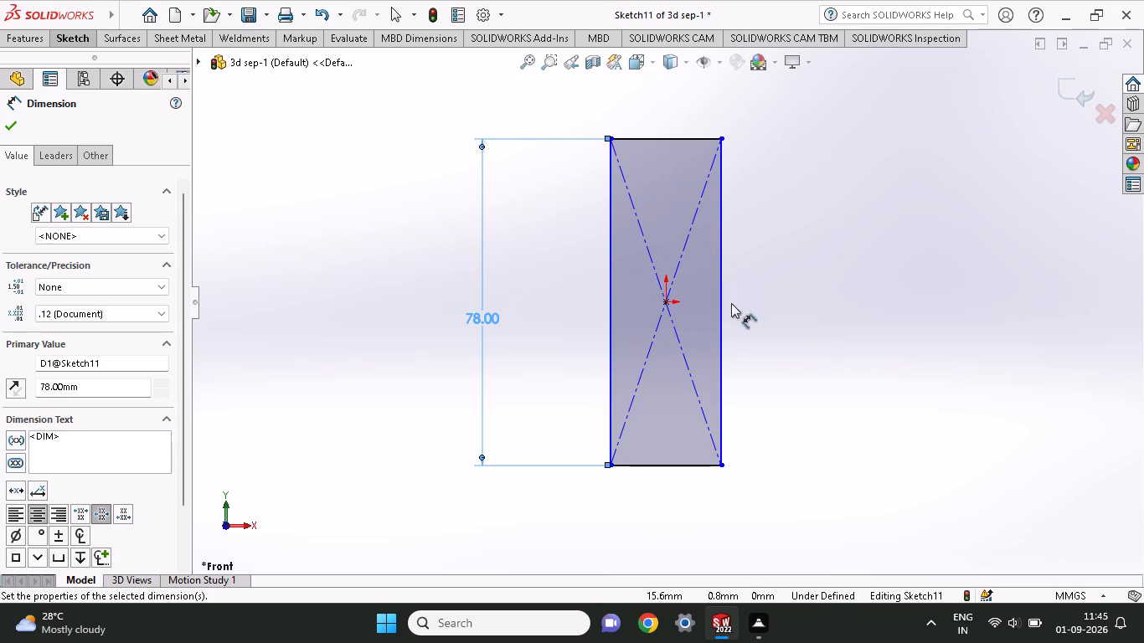
Dimension the rectangle's width between its two bottom corners and set it to 18 mm.
{"action": "left_click", "coordinate": [613, 466]}
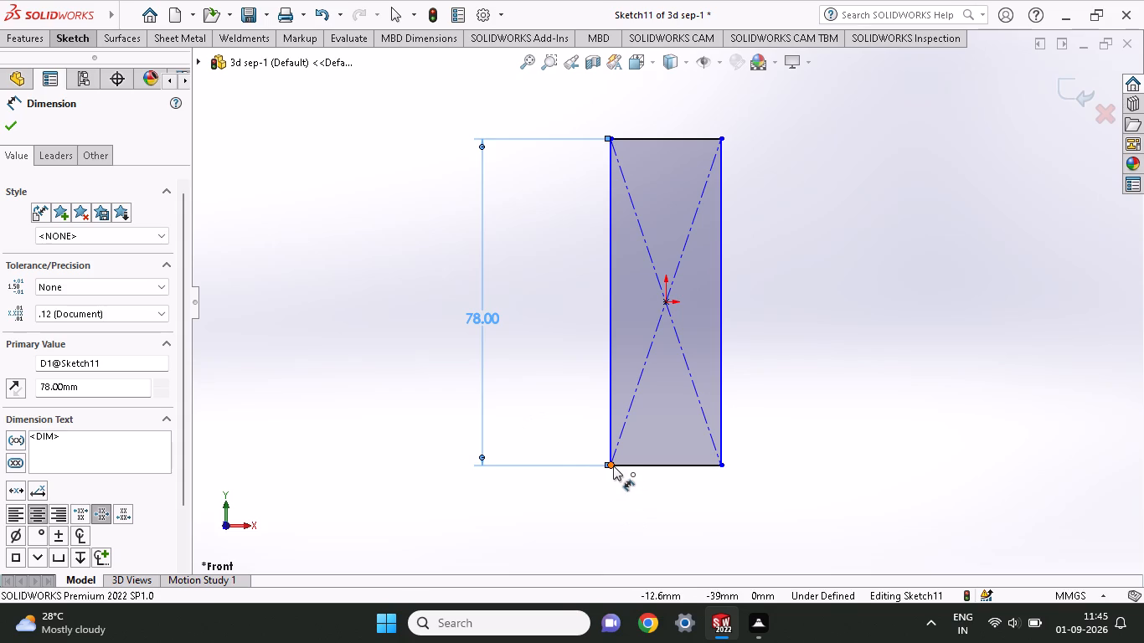
{"action": "left_click", "coordinate": [723, 469]}
{"action": "left_click", "coordinate": [645, 517]}
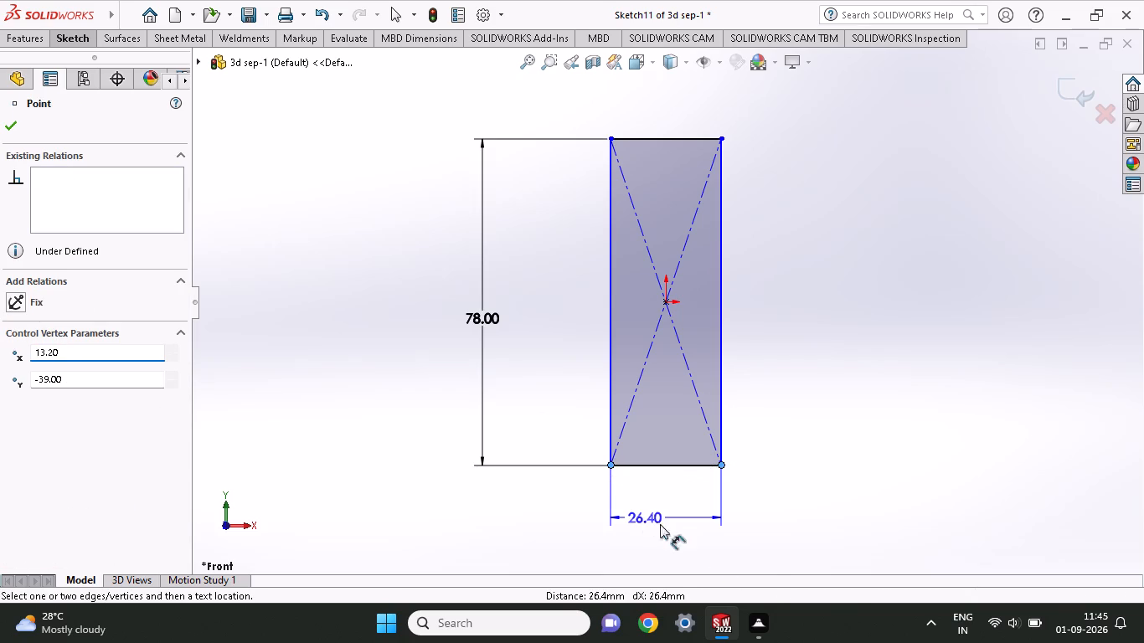
{"action": "type", "text": "18"}
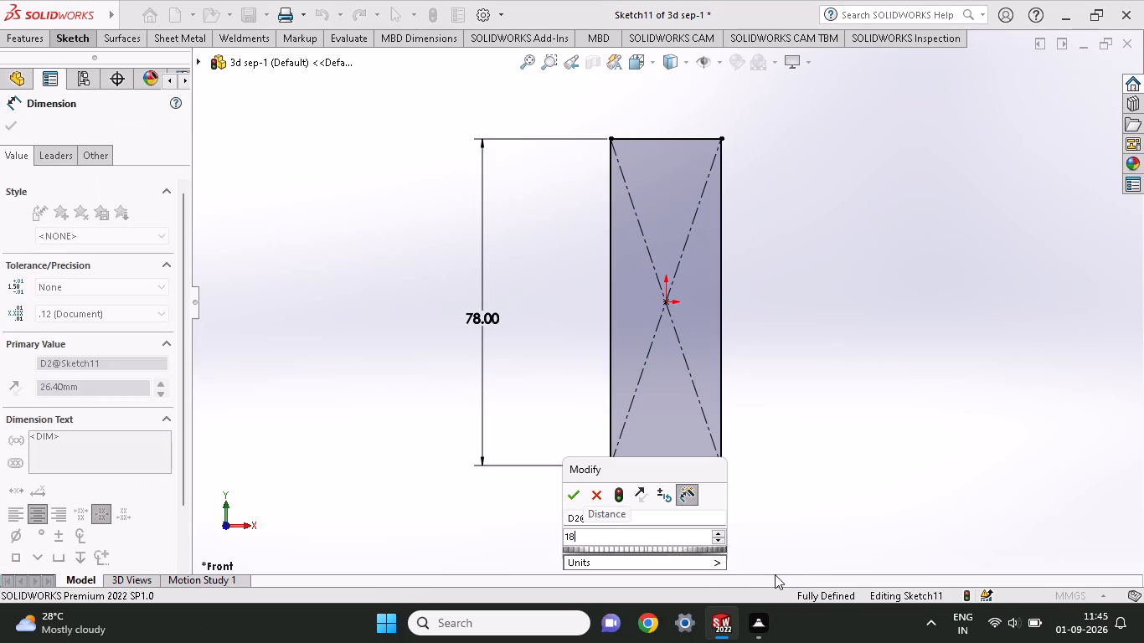
{"action": "key", "text": "Return"}
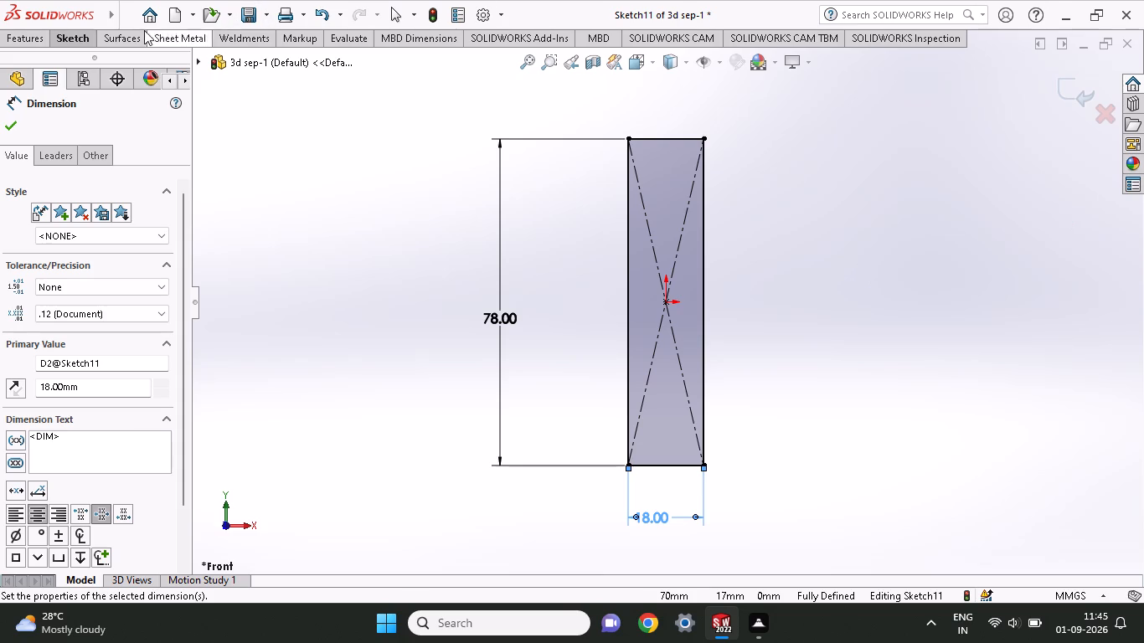
Sketch a corner rectangle outward from the first rectangle's right-hand edge, about 12.4 mm wide and 34.4 mm high.
{"action": "left_click", "coordinate": [55, 39]}
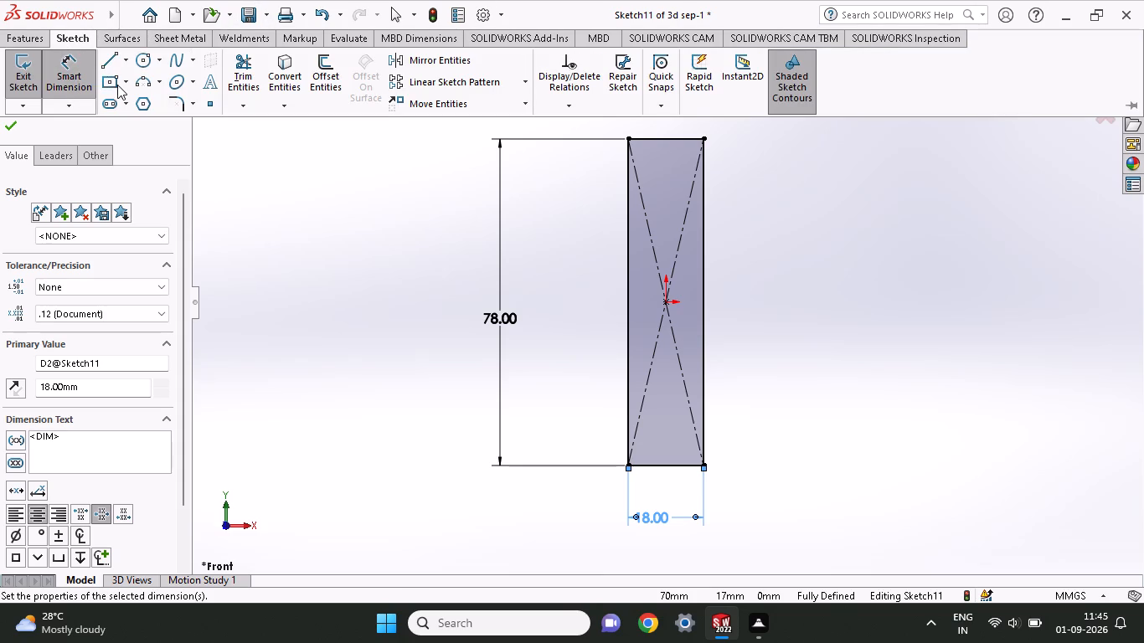
{"action": "left_click", "coordinate": [121, 85]}
{"action": "left_click", "coordinate": [122, 102]}
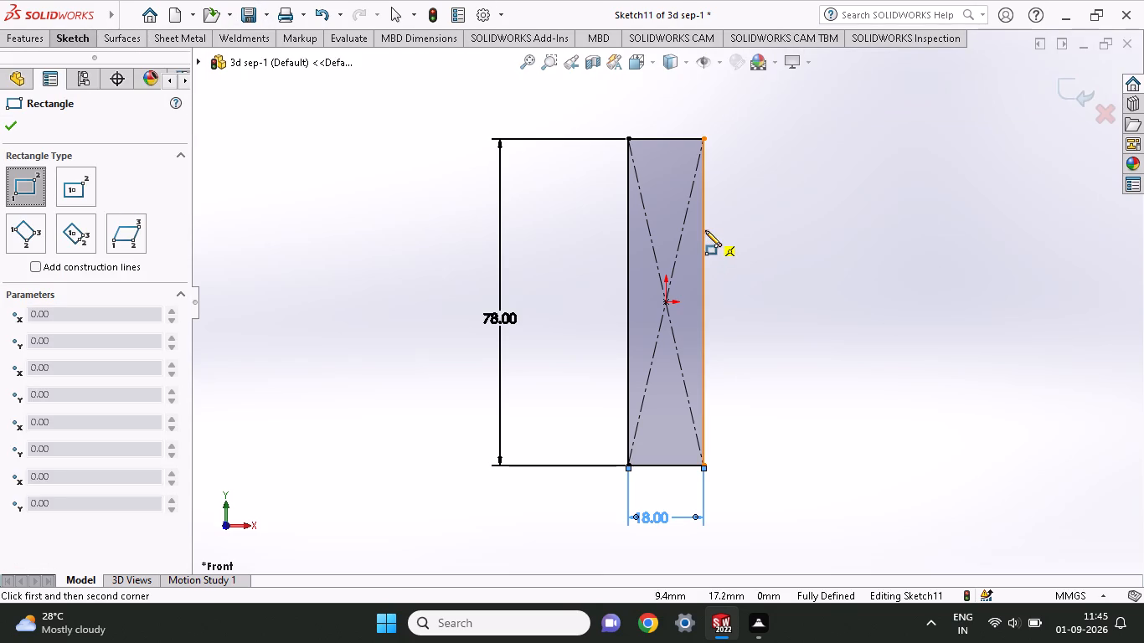
{"action": "left_click", "coordinate": [705, 230]}
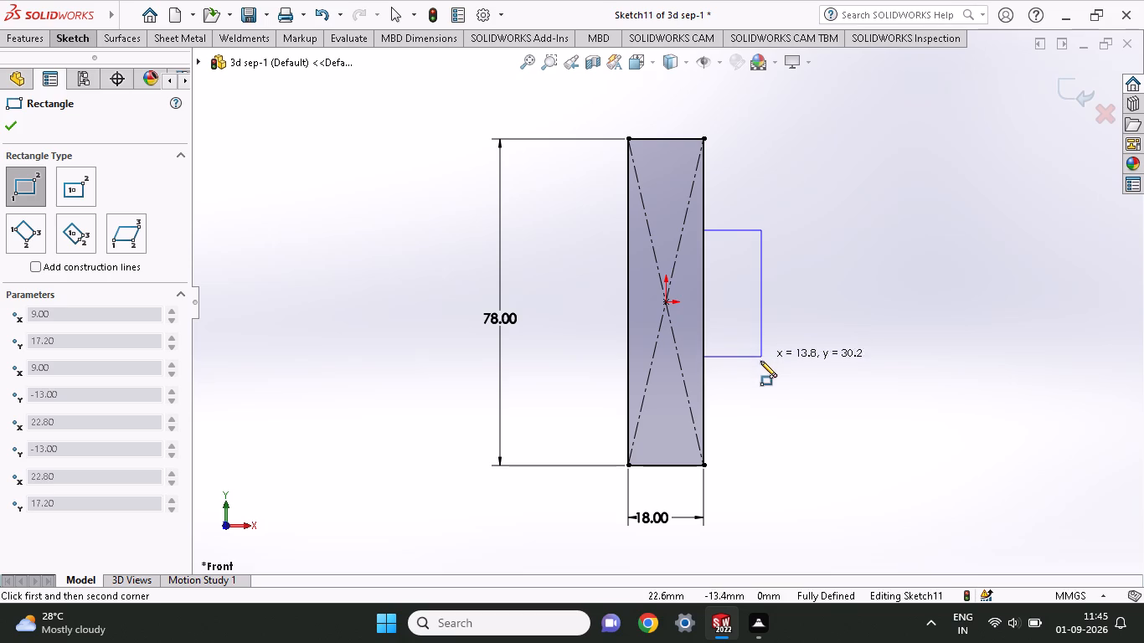
{"action": "left_click", "coordinate": [755, 374]}
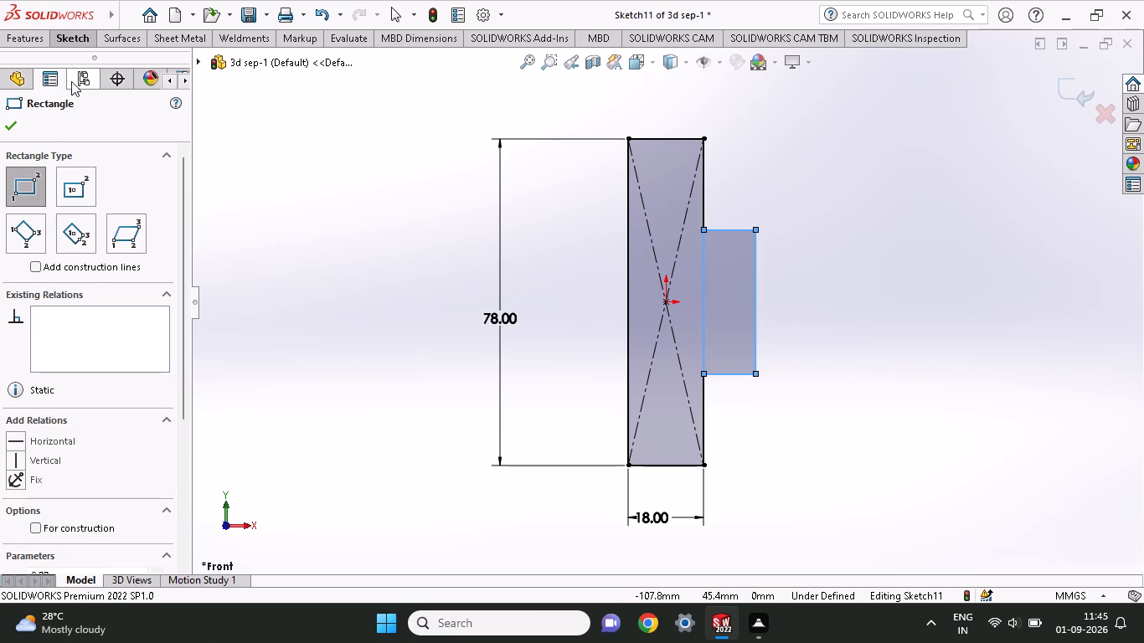
Dimension the vertical distance from the left edge's midpoint to the small rectangle's upper outer corner with Smart Dimension, at 24 mm.
{"action": "left_click", "coordinate": [73, 48]}
{"action": "left_click", "coordinate": [75, 32]}
{"action": "left_click", "coordinate": [83, 60]}
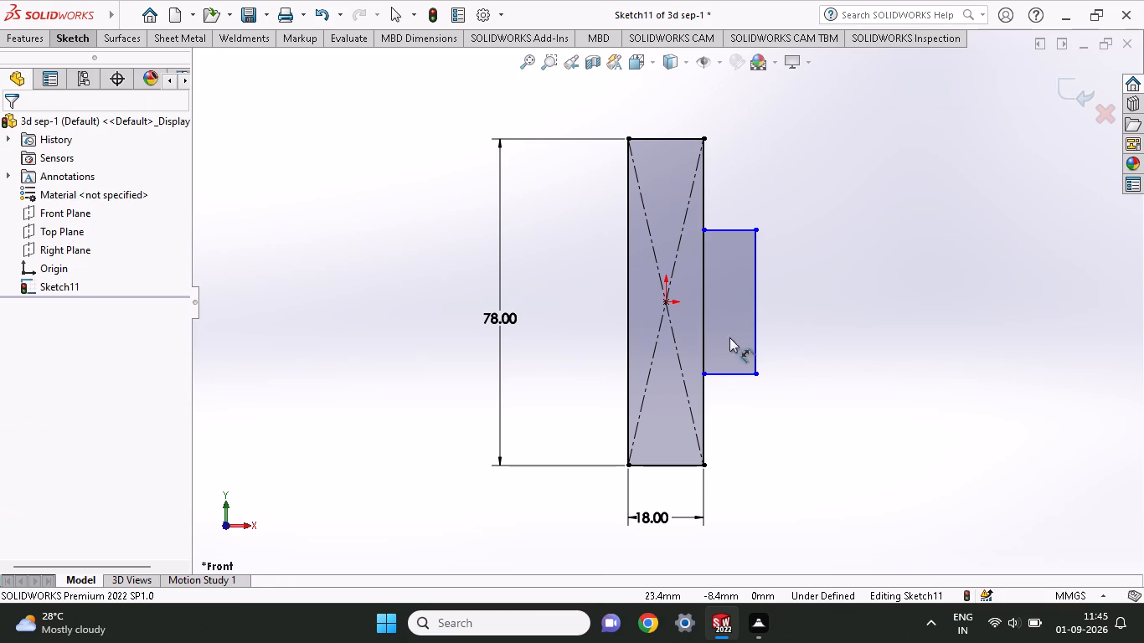
{"action": "left_click", "coordinate": [626, 300]}
{"action": "left_click", "coordinate": [756, 231]}
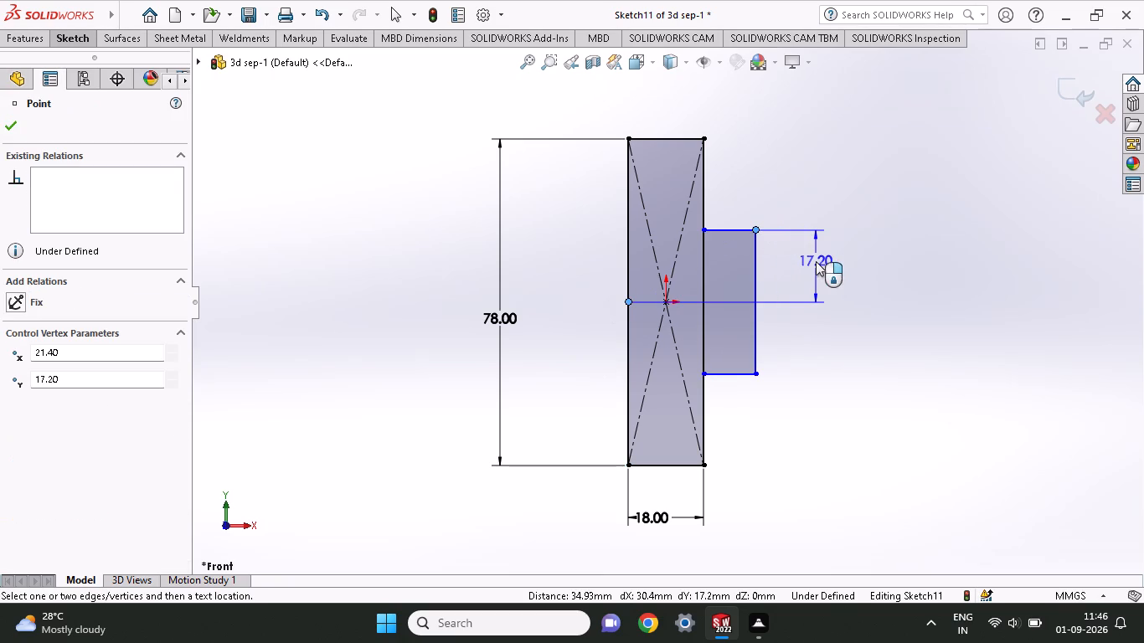
{"action": "left_click", "coordinate": [816, 261]}
{"action": "type", "text": "48"}
{"action": "type", "text": "/2"}
{"action": "key", "text": "Return"}
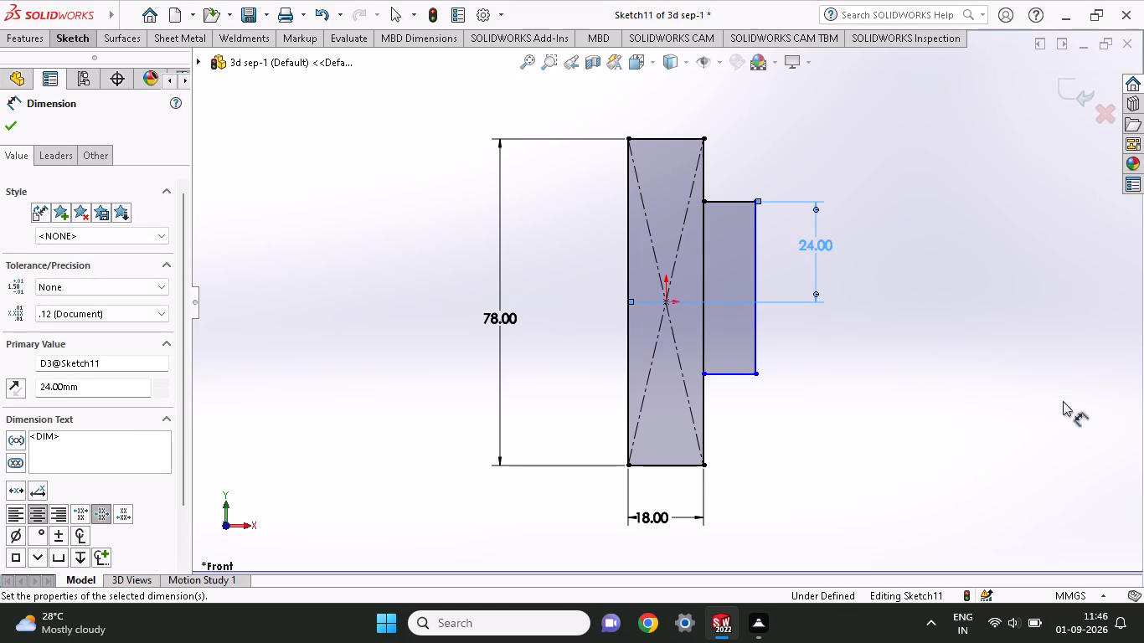
Dimension the vertical distance from the origin to the small rectangle's lower outer corner and set it to 24 mm.
{"action": "left_click", "coordinate": [760, 378]}
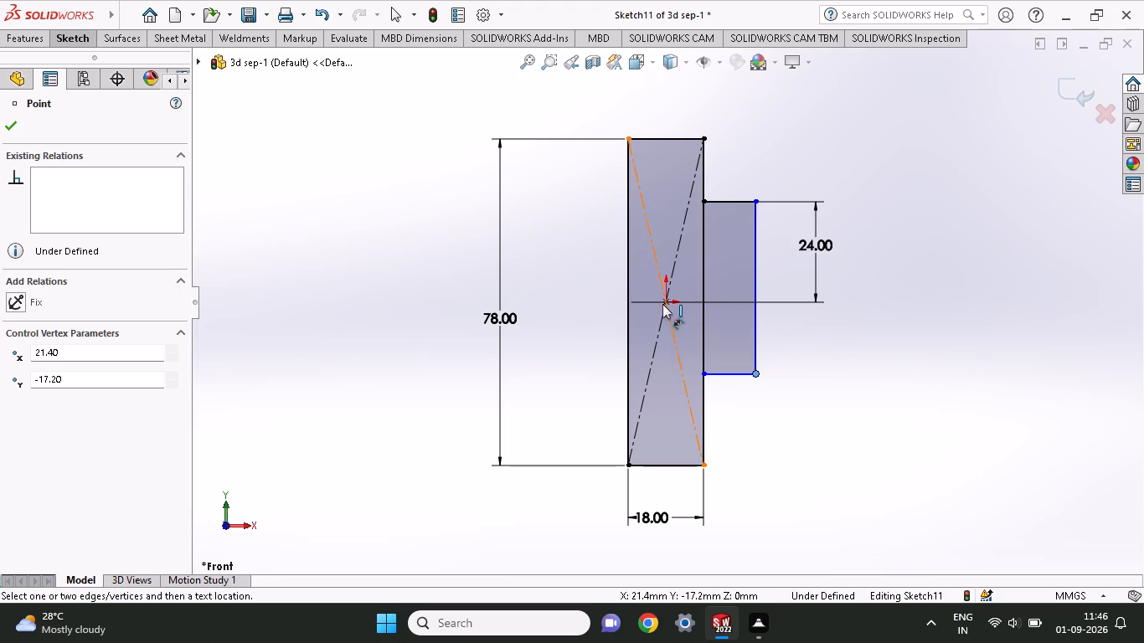
{"action": "left_click", "coordinate": [663, 301]}
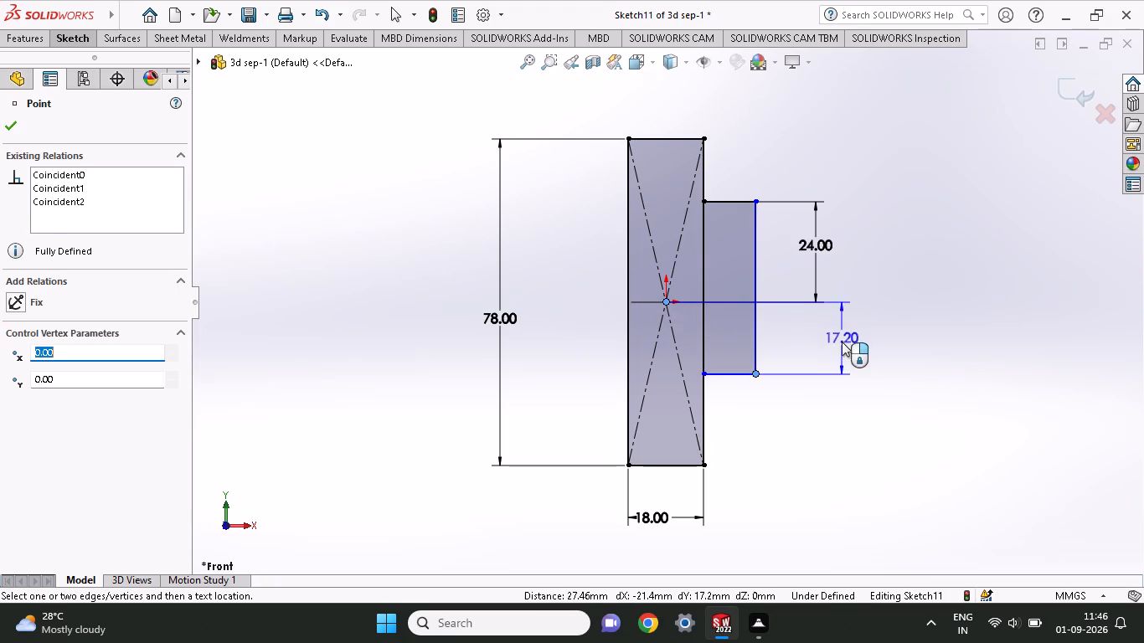
{"action": "left_click", "coordinate": [813, 345]}
{"action": "type", "text": "24"}
{"action": "key", "text": "Return"}
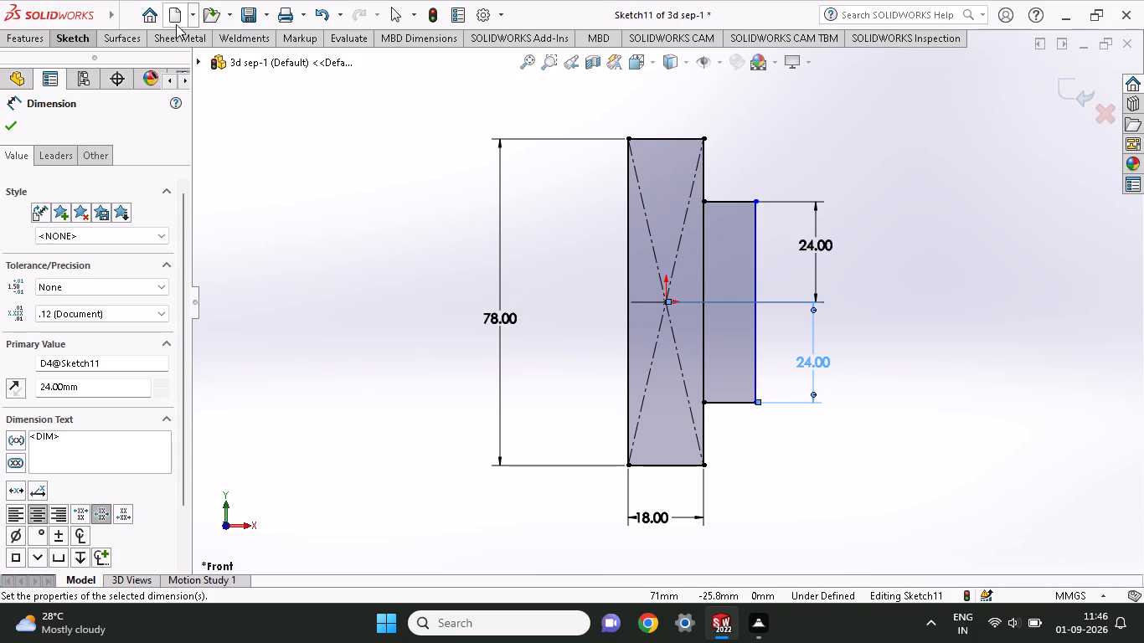
Trim away the overlapping edge segments between the two rectangles with Trim to closest, joining them into one stepped profile.
{"action": "left_click", "coordinate": [87, 40]}
{"action": "left_click", "coordinate": [245, 76]}
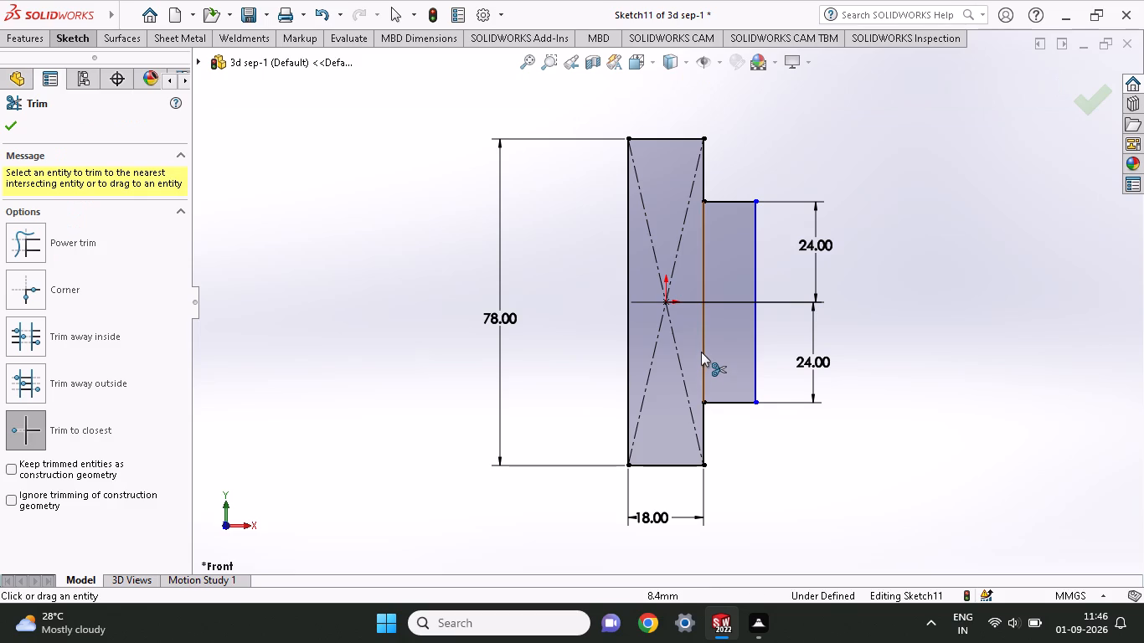
{"action": "left_click", "coordinate": [701, 352]}
{"action": "left_click", "coordinate": [703, 345]}
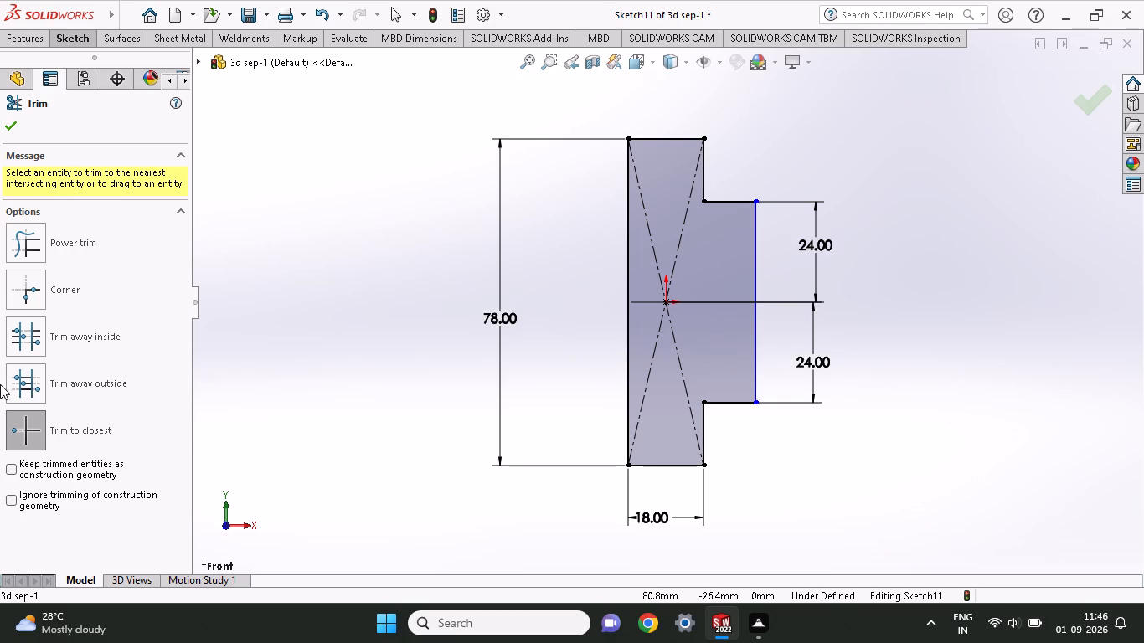
Start Smart Dimension to continue dimensioning the stepped profile.
{"action": "left_click", "coordinate": [77, 33]}
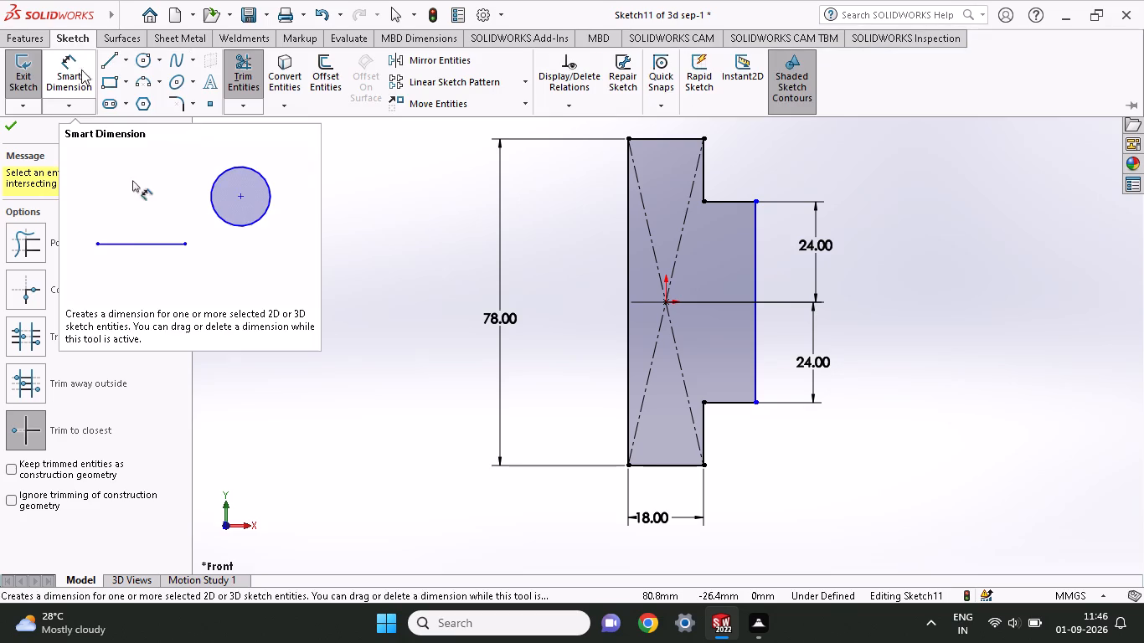
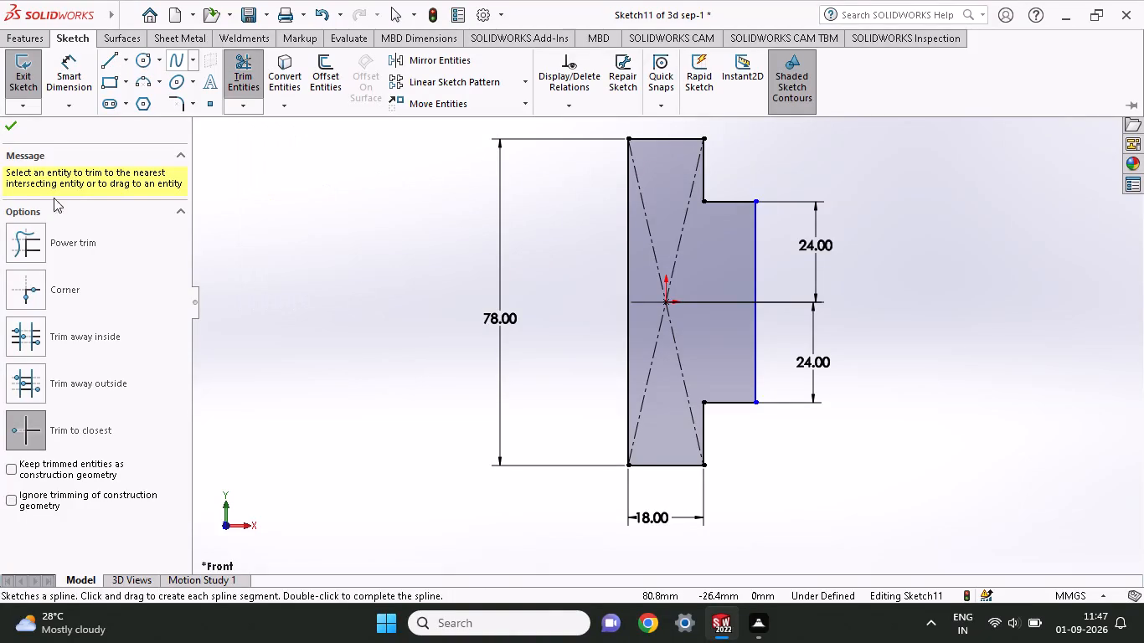
Draw a corner rectangle about 16 mm wide and 35 mm high inside the stepped profile, starting on its long left edge.
{"action": "left_click", "coordinate": [100, 77]}
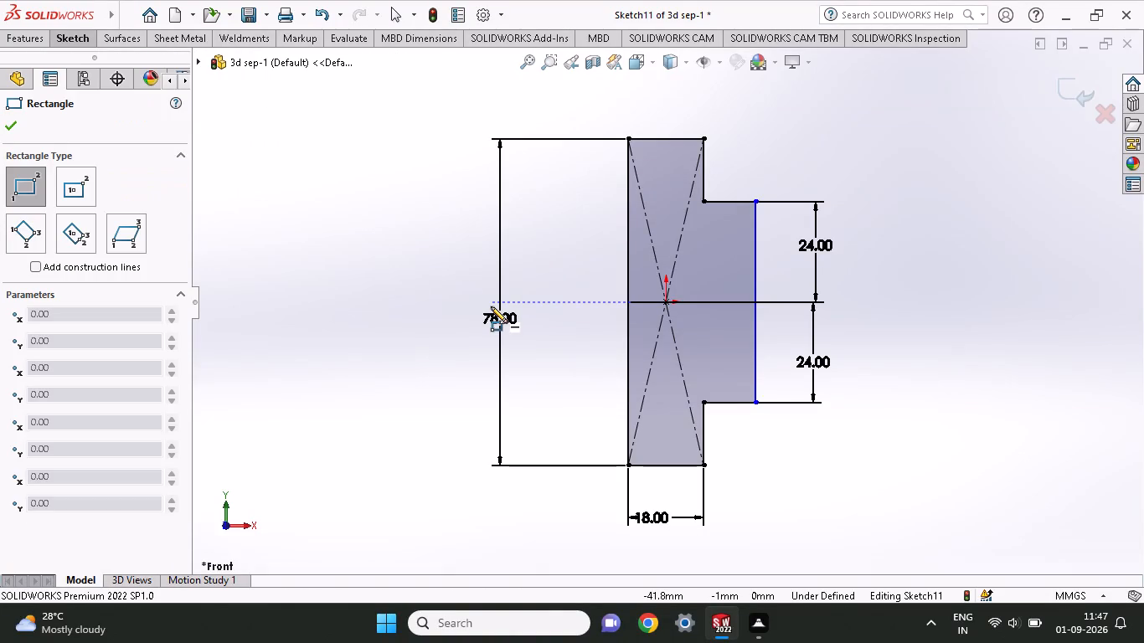
{"action": "left_click", "coordinate": [627, 223]}
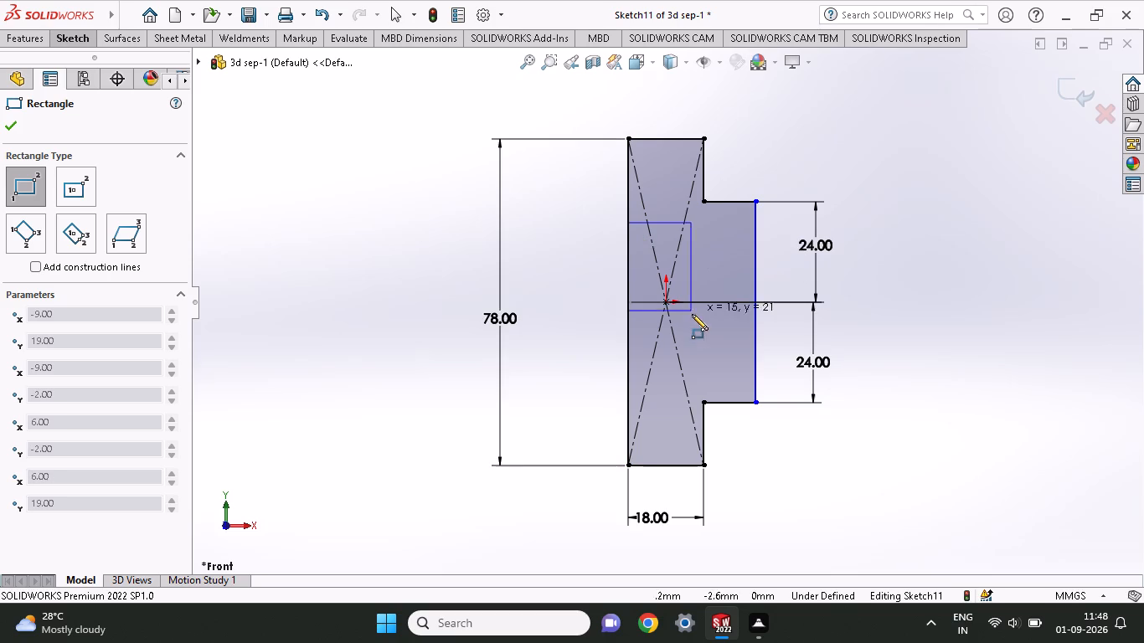
{"action": "left_click", "coordinate": [693, 370]}
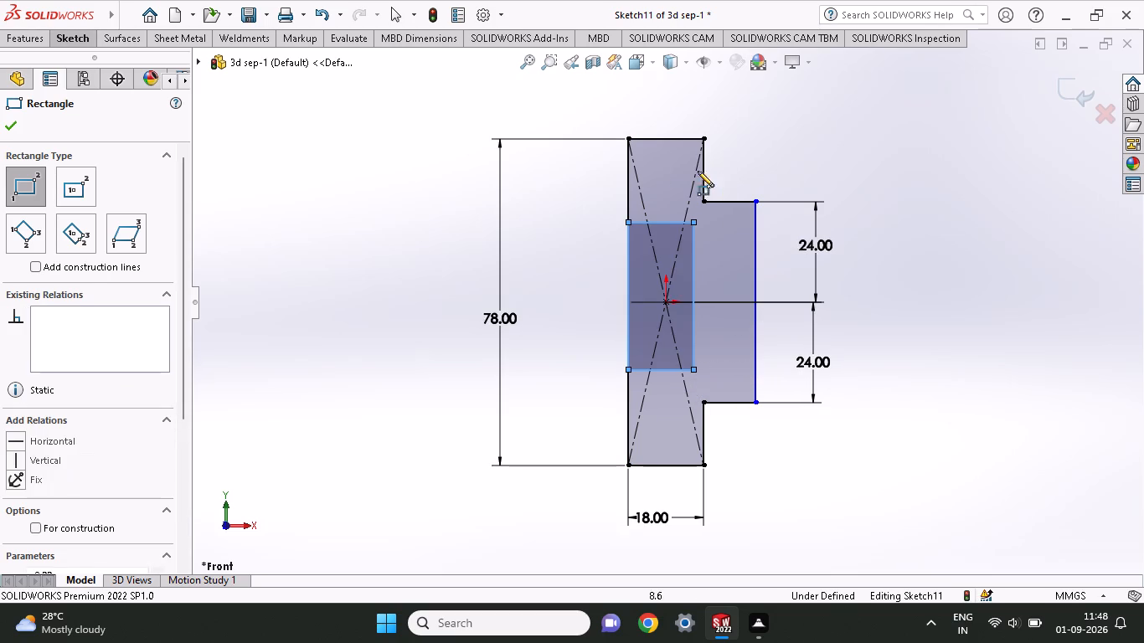
Dimension the height of the inner rectangle along its right vertical edge with Smart Dimension and set it to 38 mm.
{"action": "left_click", "coordinate": [75, 33]}
{"action": "left_click", "coordinate": [87, 62]}
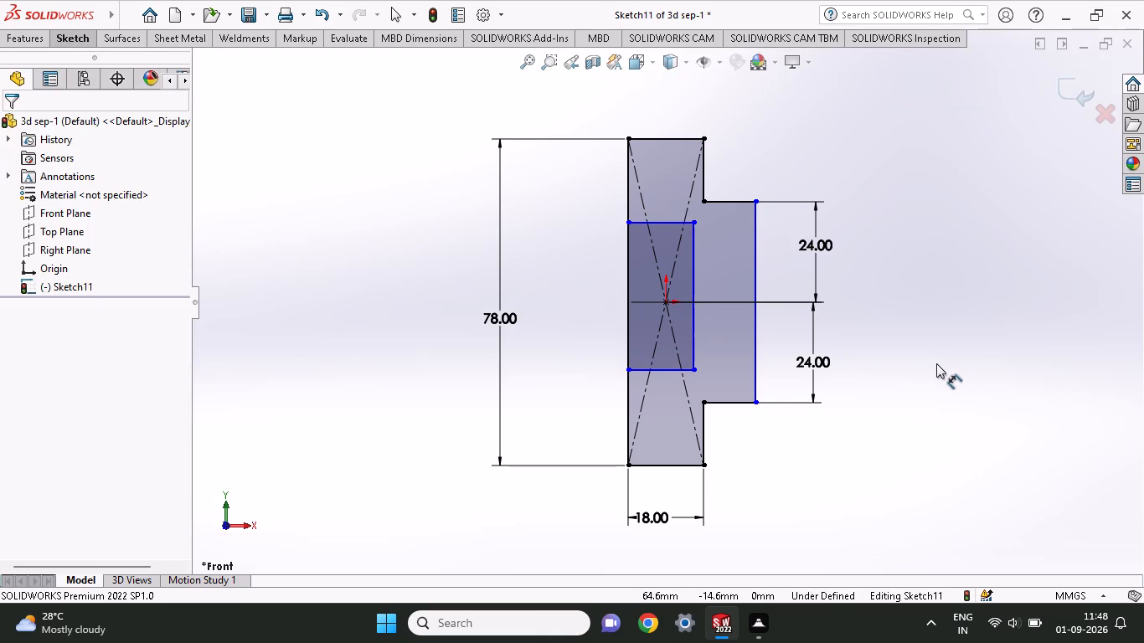
{"action": "left_click", "coordinate": [631, 334]}
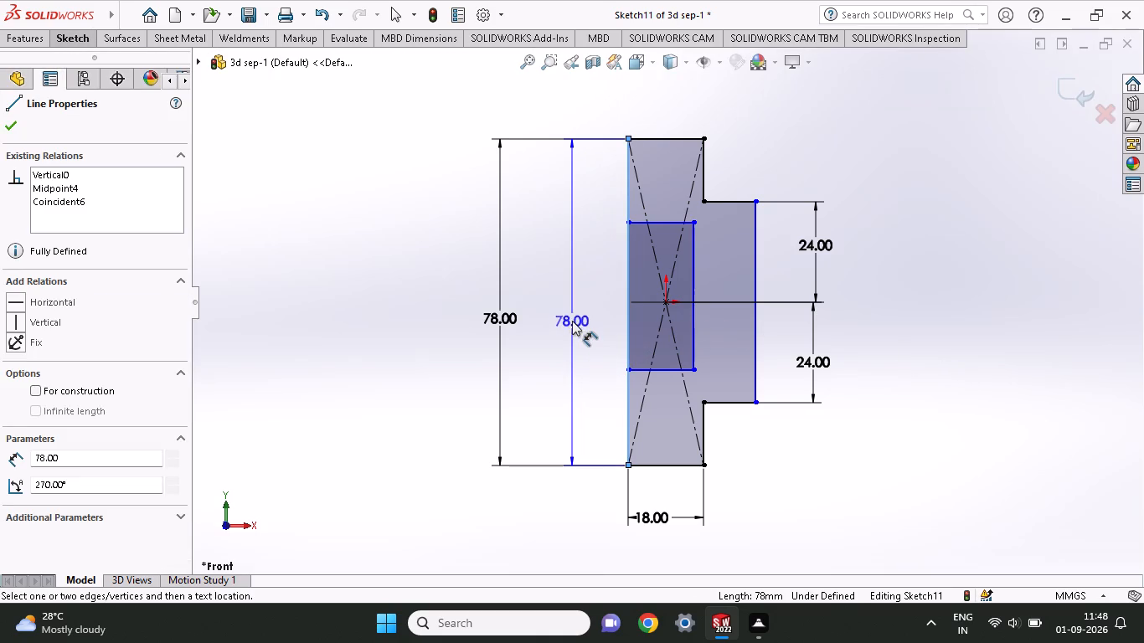
{"action": "key", "text": "Escape"}
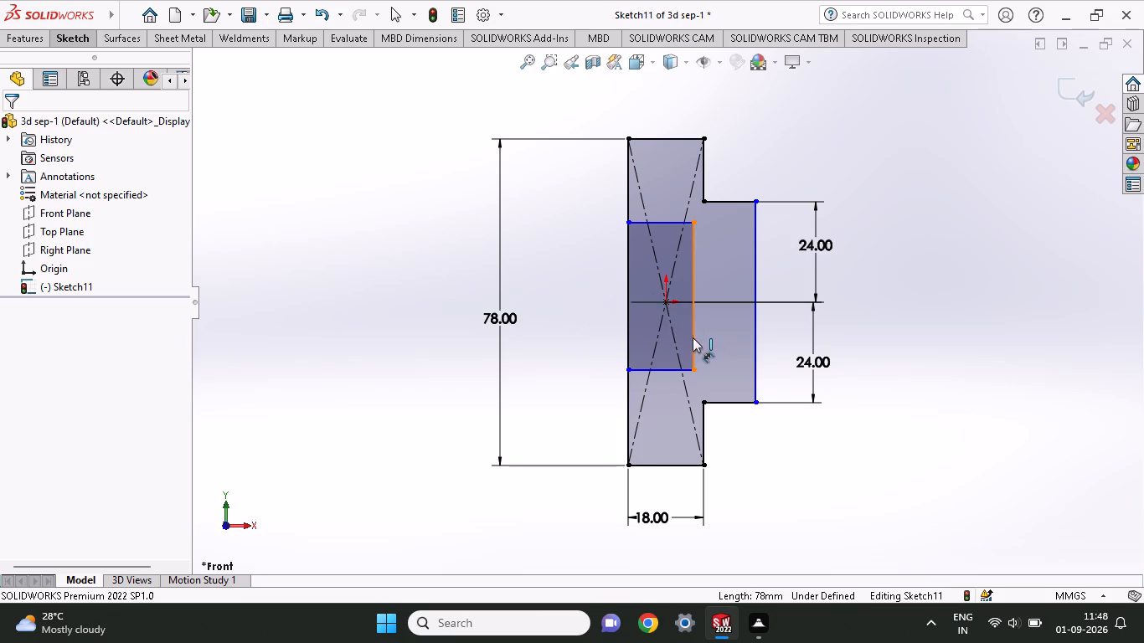
{"action": "left_click", "coordinate": [692, 337]}
{"action": "left_click", "coordinate": [731, 344]}
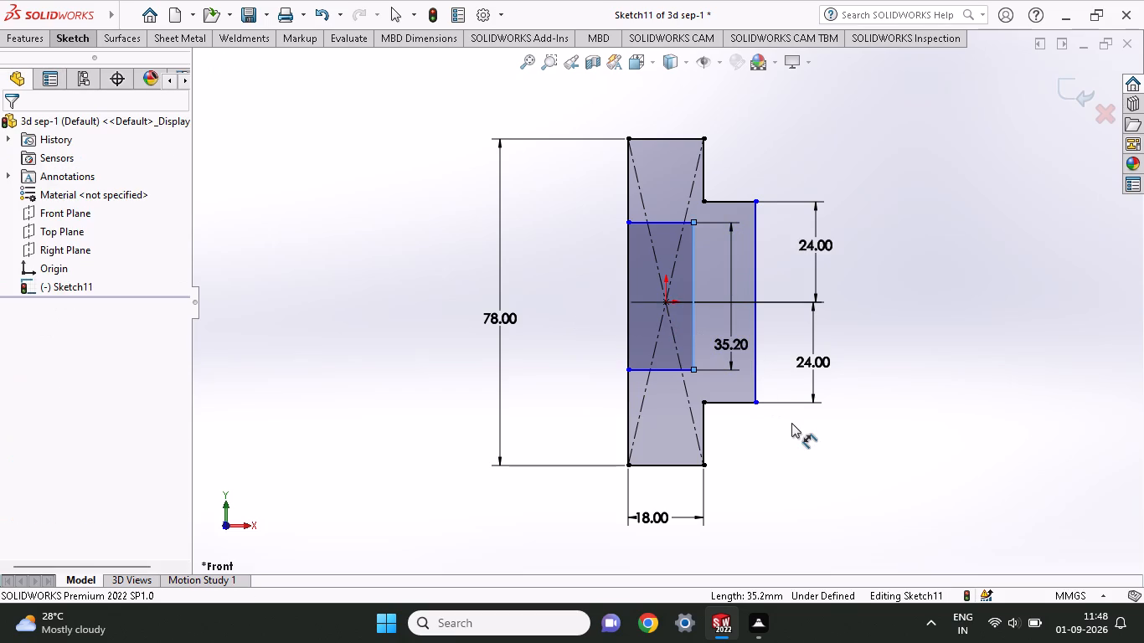
{"action": "type", "text": "38"}
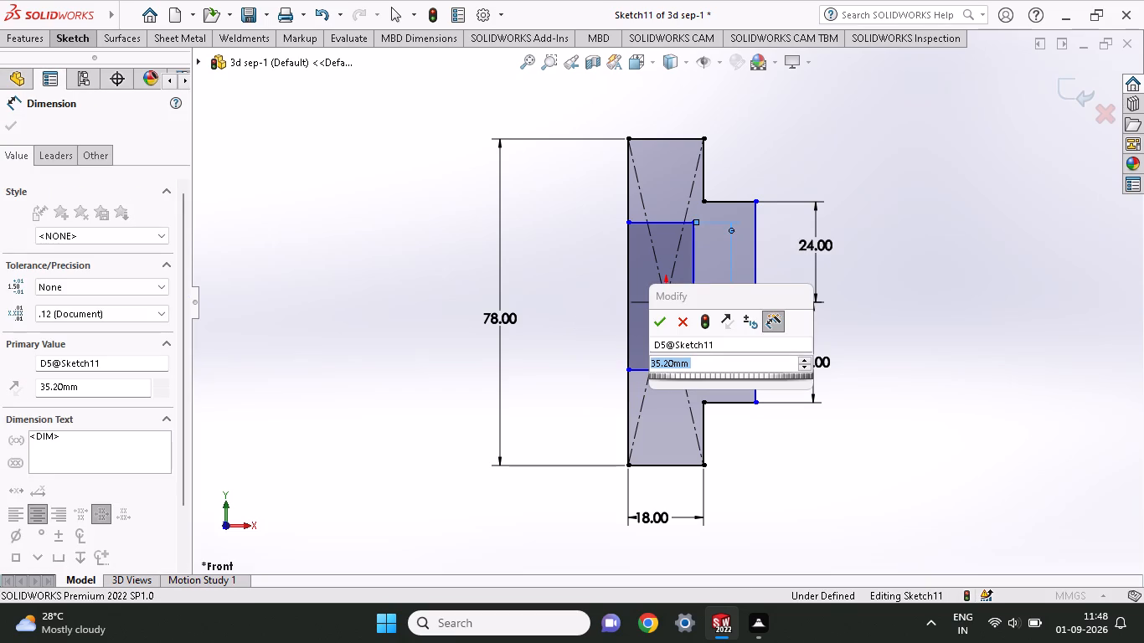
{"action": "key", "text": "Return"}
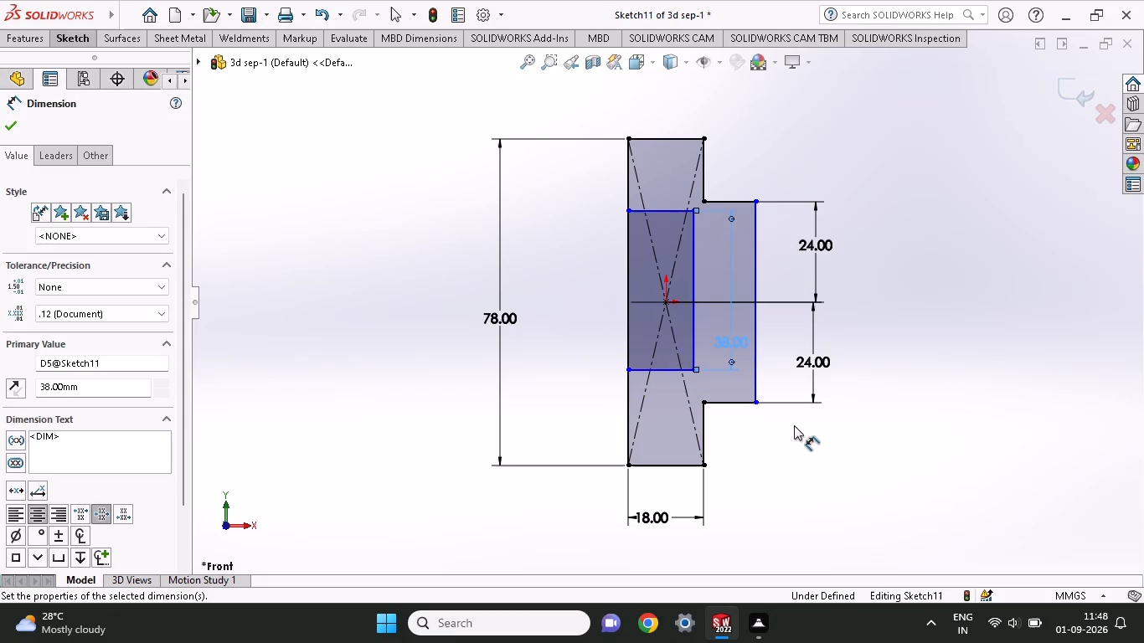
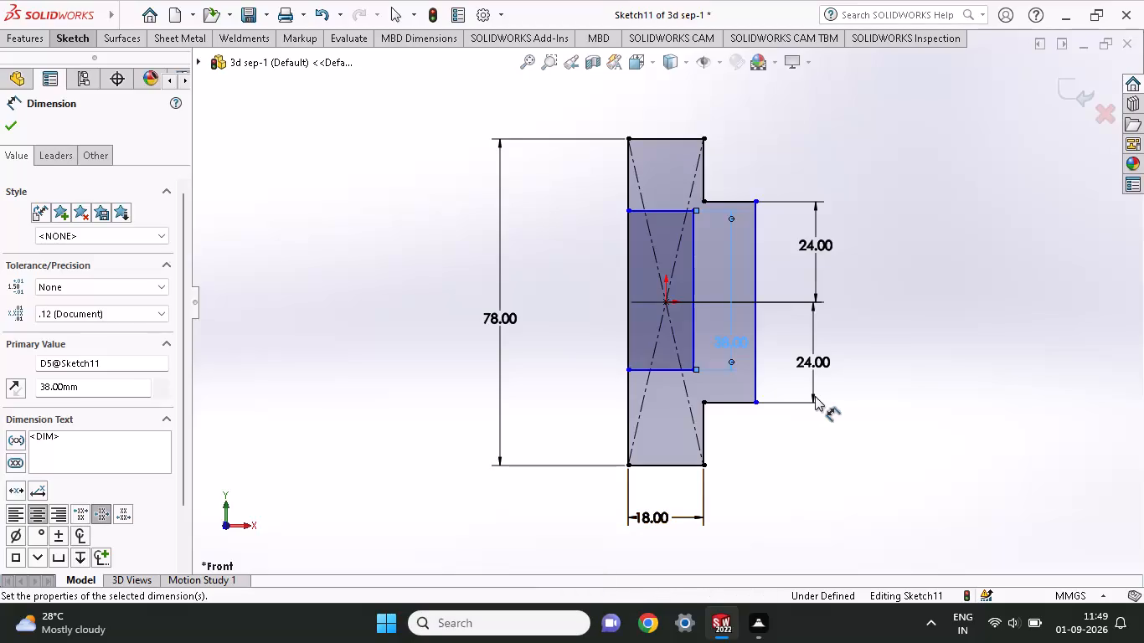
Dimension the vertical distance from the inner rectangle's lower-left corner to the origin and set it to 19 mm.
{"action": "left_click", "coordinate": [626, 371]}
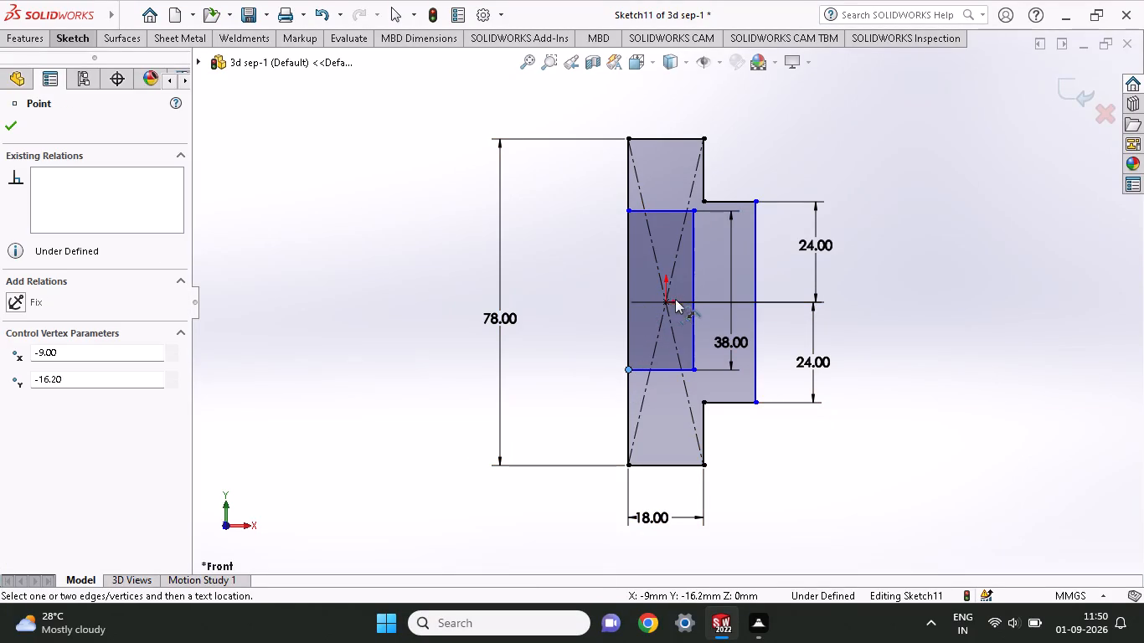
{"action": "left_click", "coordinate": [662, 305]}
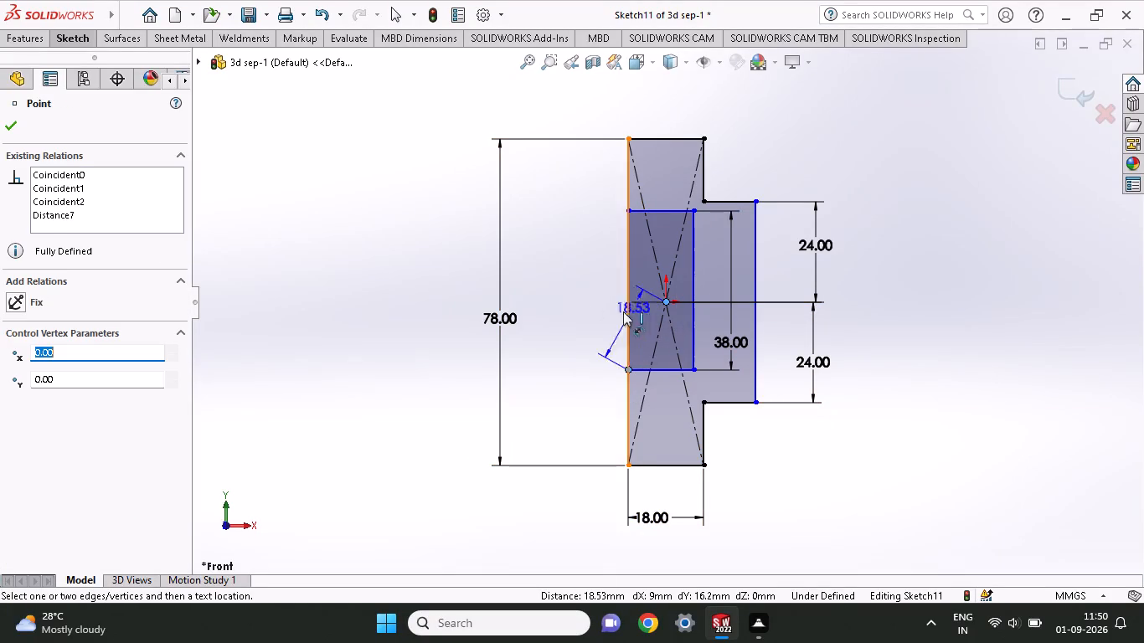
{"action": "left_click", "coordinate": [550, 333]}
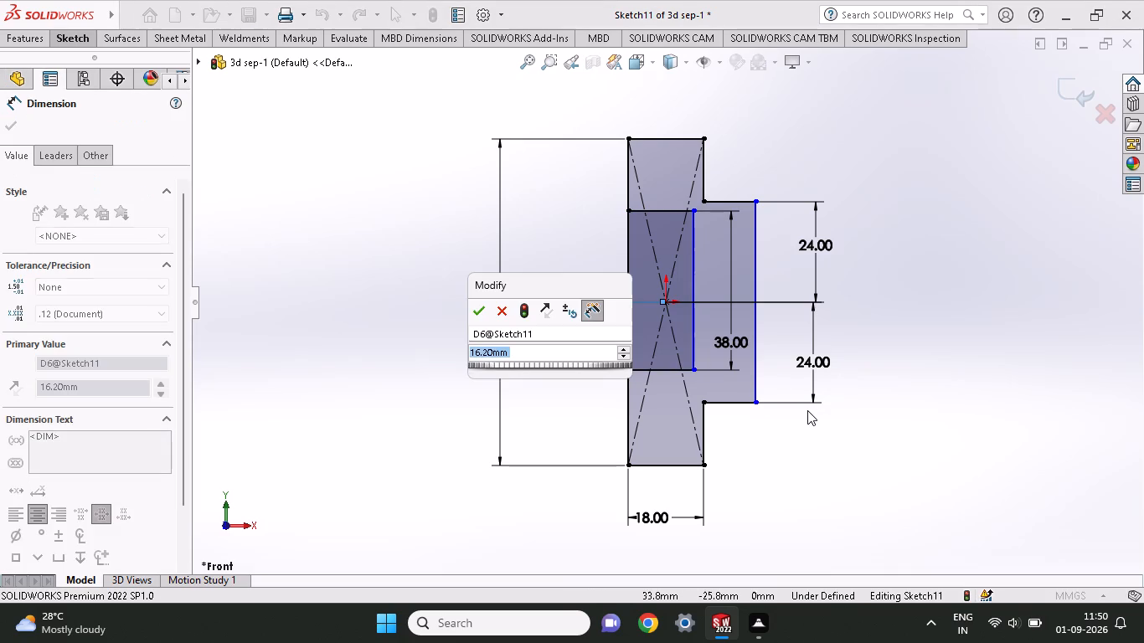
{"action": "key", "text": "1"}
{"action": "key", "text": "9"}
{"action": "key", "text": "Return"}
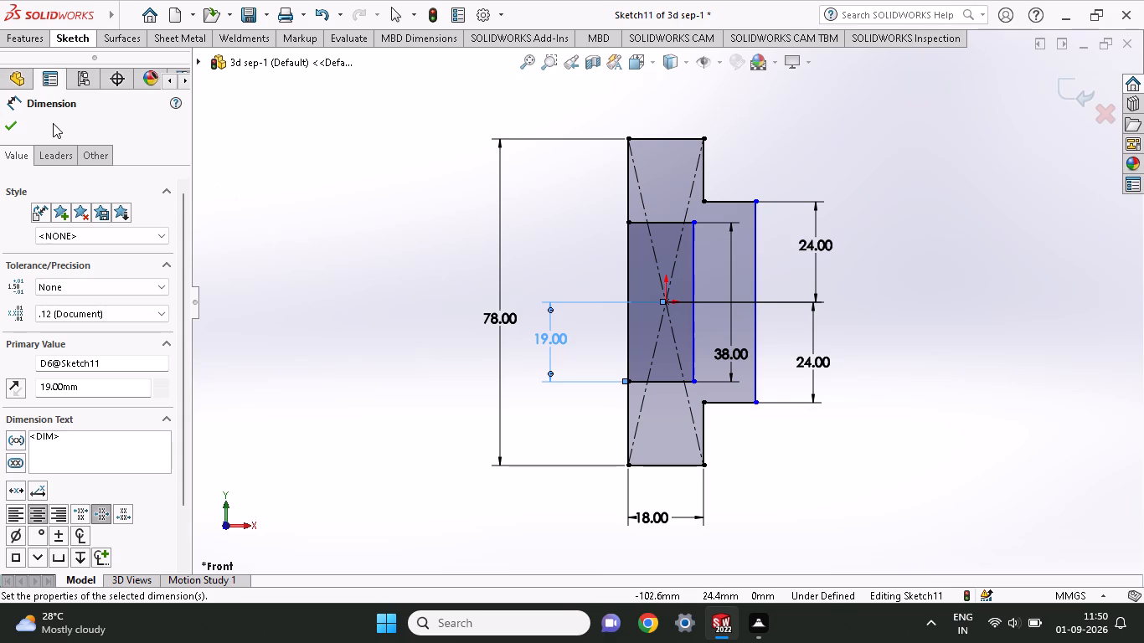
Apply 2 mm sketch fillets to the upper-right and lower-right corners of the inner rectangle.
{"action": "left_click", "coordinate": [62, 41]}
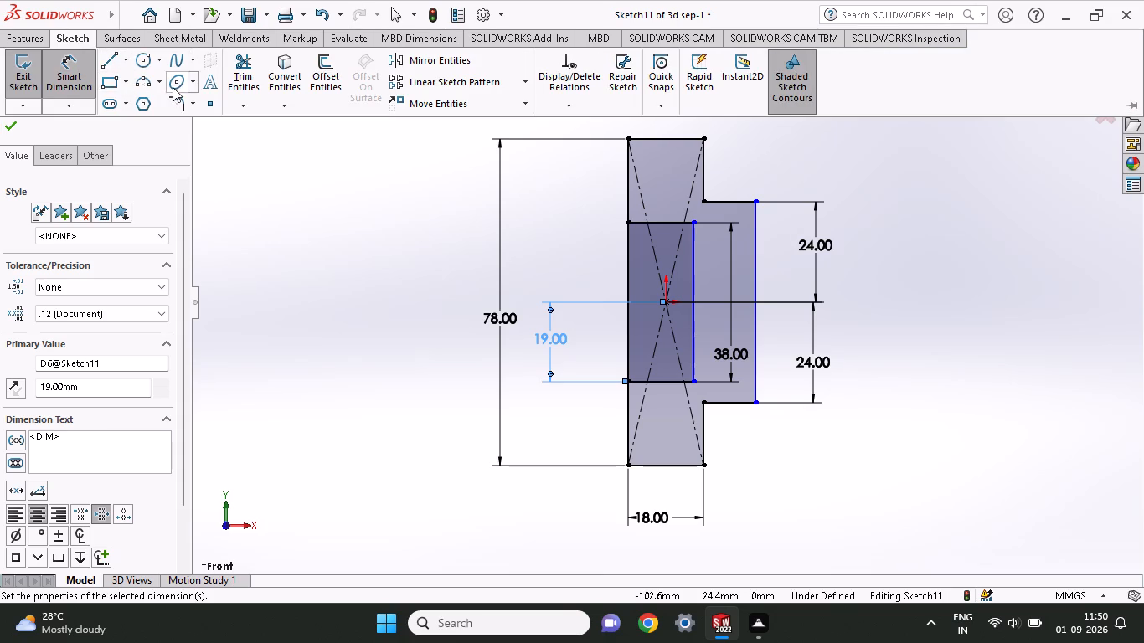
{"action": "left_click", "coordinate": [179, 98]}
{"action": "left_click", "coordinate": [695, 239]}
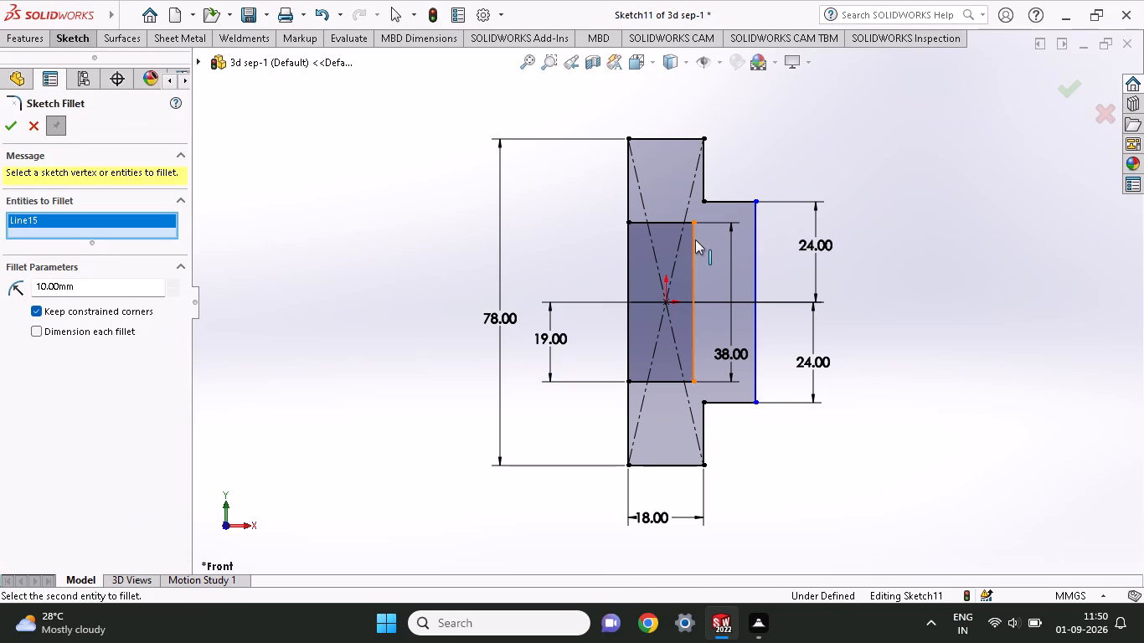
{"action": "left_click", "coordinate": [680, 221]}
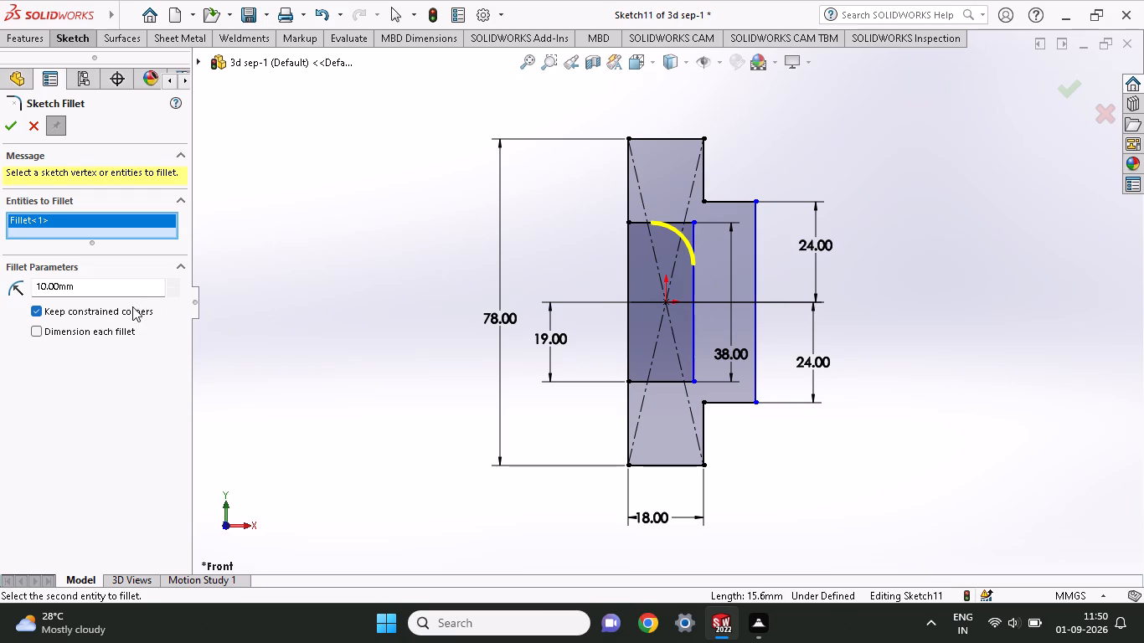
{"action": "left_click_drag", "start_coordinate": [107, 296], "coordinate": [35, 291]}
{"action": "left_click_drag", "start_coordinate": [80, 283], "coordinate": [0, 293]}
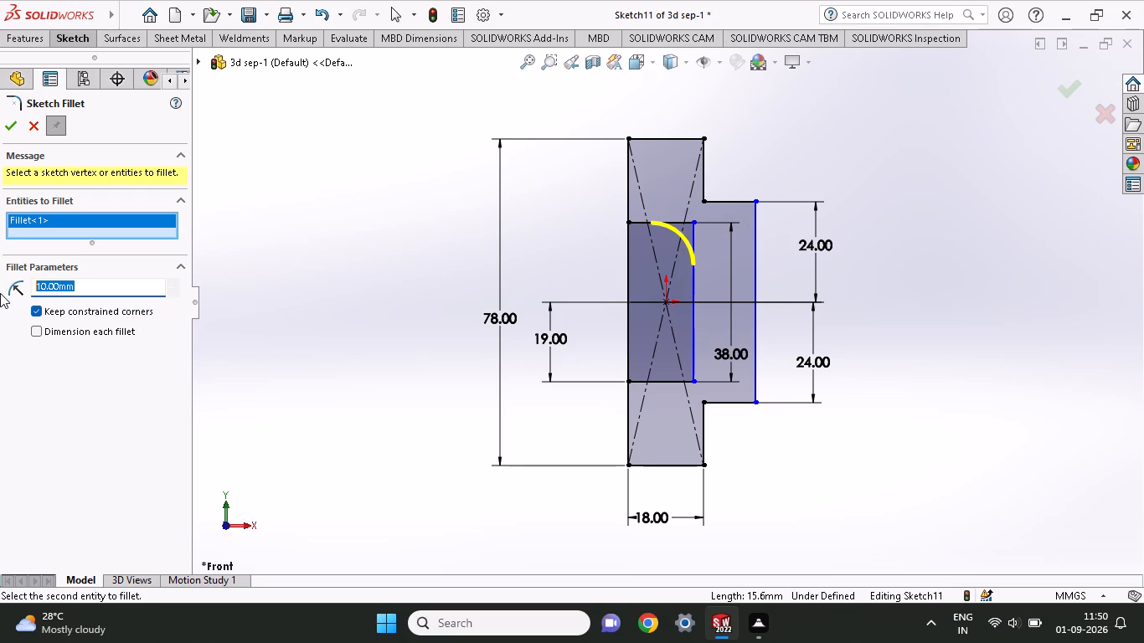
{"action": "key", "text": "2"}
{"action": "key", "text": "Return"}
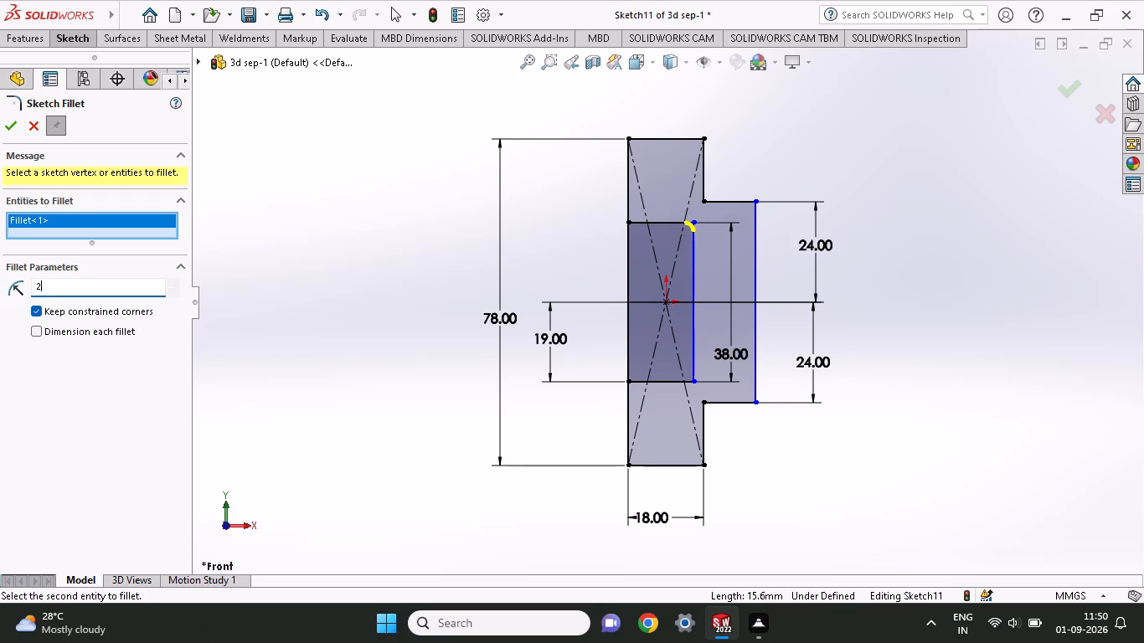
{"action": "left_click", "coordinate": [678, 383]}
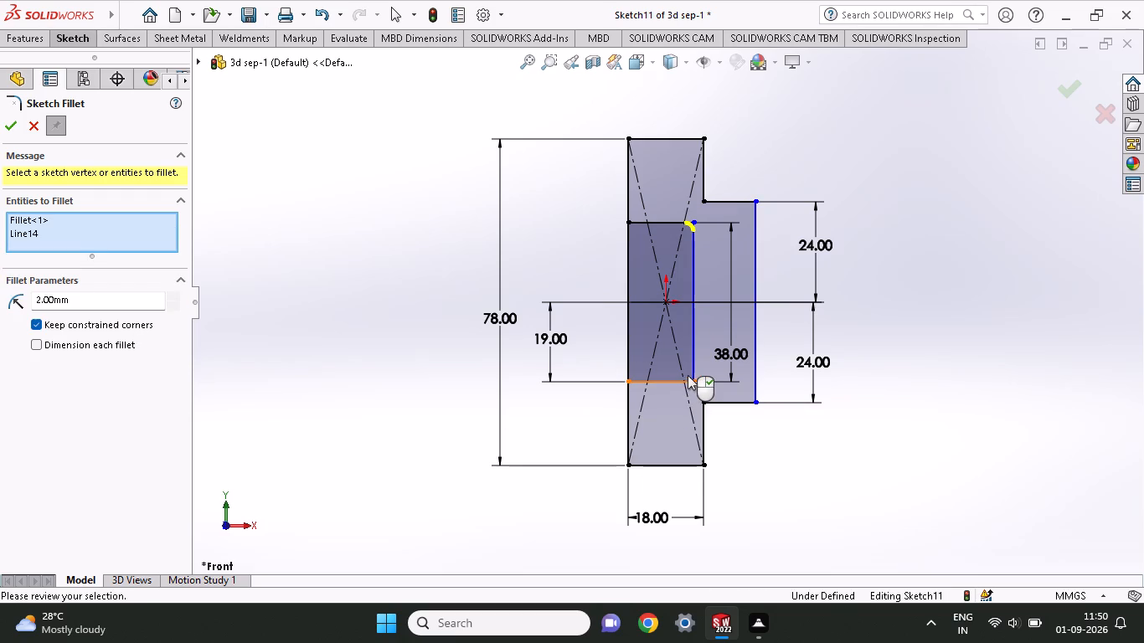
{"action": "left_click", "coordinate": [693, 367]}
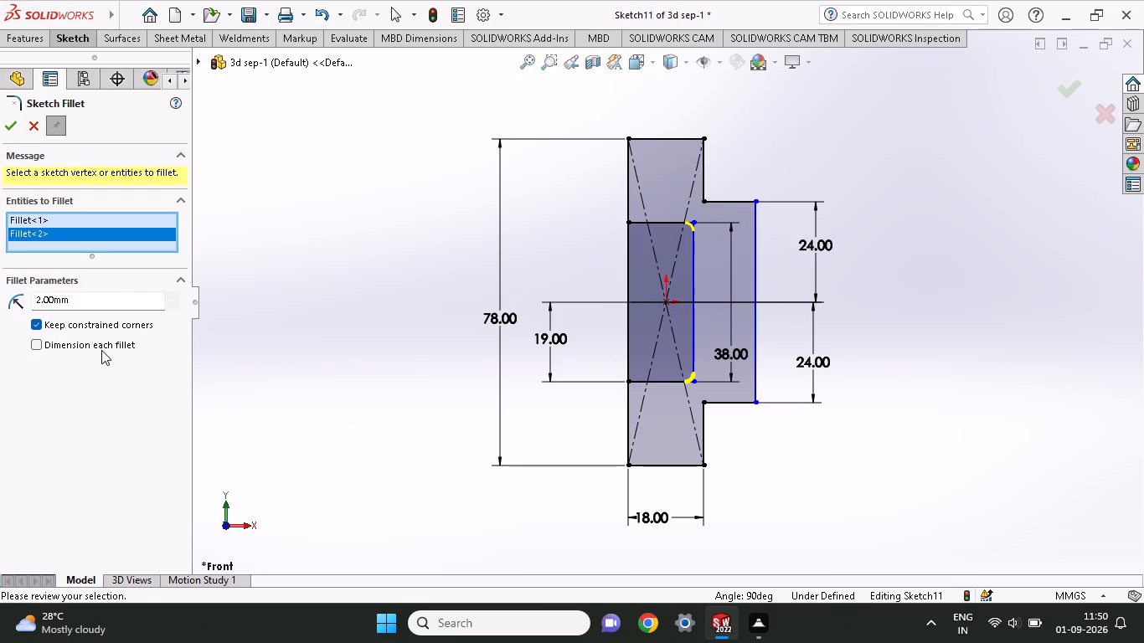
{"action": "left_click", "coordinate": [14, 129]}
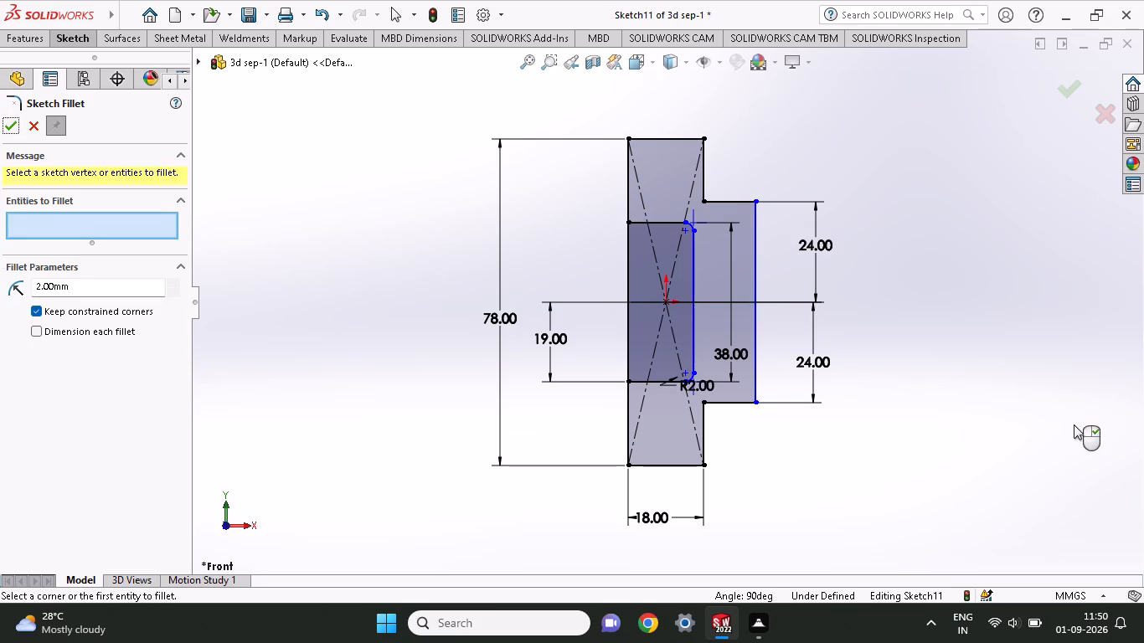
Examine the filleted corners of the inner rectangle and the surrounding stepped profile up close.
{"action": "scroll", "coordinate": [719, 357], "scroll_direction": "down", "scroll_amount": 7}
{"action": "scroll", "coordinate": [719, 357], "scroll_direction": "up", "scroll_amount": 2}
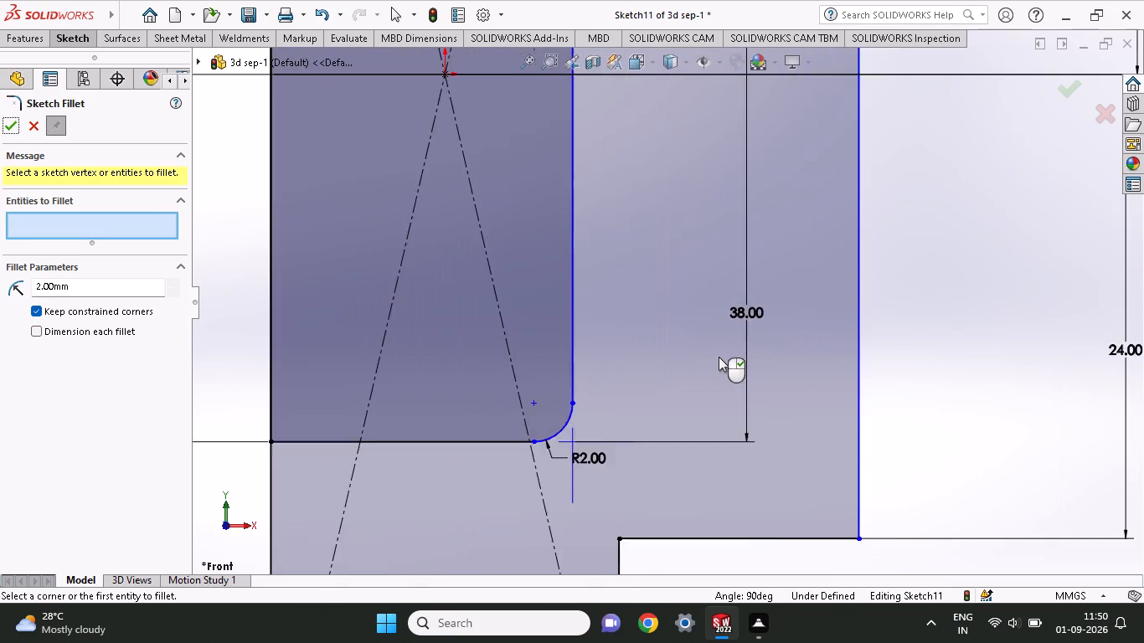
{"action": "scroll", "coordinate": [719, 357], "scroll_direction": "up", "scroll_amount": 6}
{"action": "scroll", "coordinate": [719, 356], "scroll_direction": "down", "scroll_amount": 1}
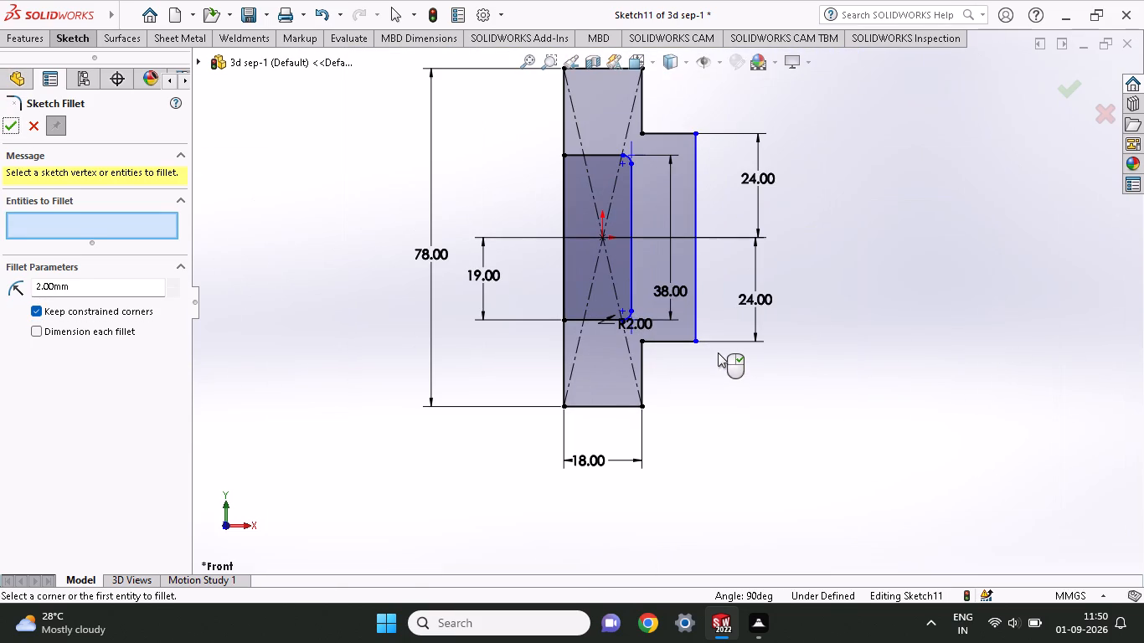
{"action": "scroll", "coordinate": [617, 101], "scroll_direction": "down", "scroll_amount": 5}
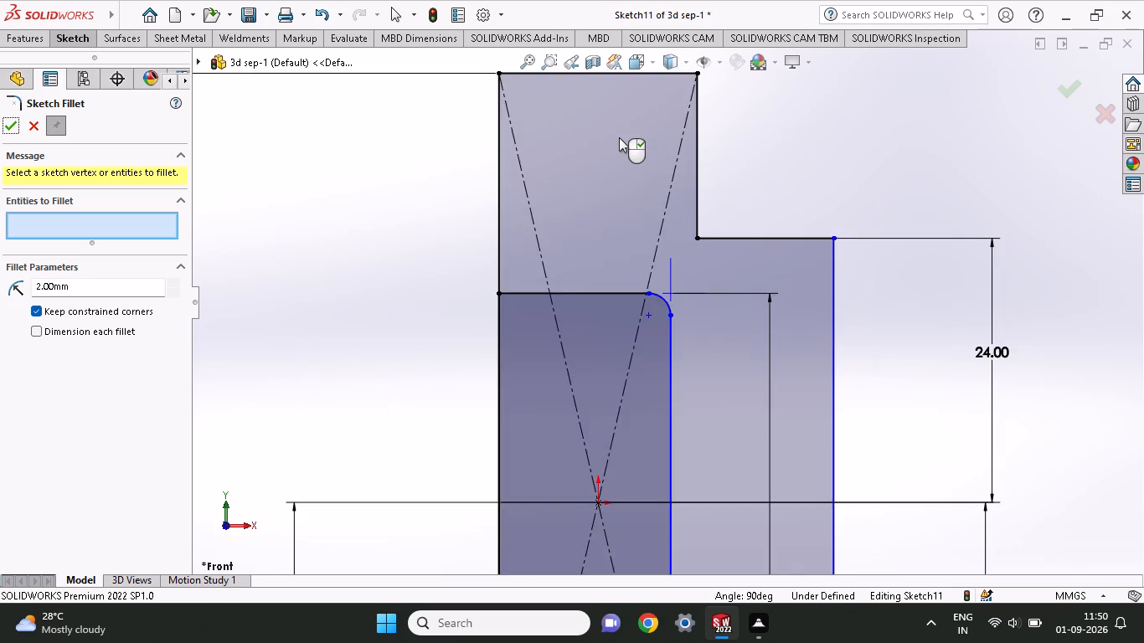
{"action": "scroll", "coordinate": [619, 137], "scroll_direction": "down", "scroll_amount": 1}
{"action": "scroll", "coordinate": [619, 137], "scroll_direction": "up", "scroll_amount": 1}
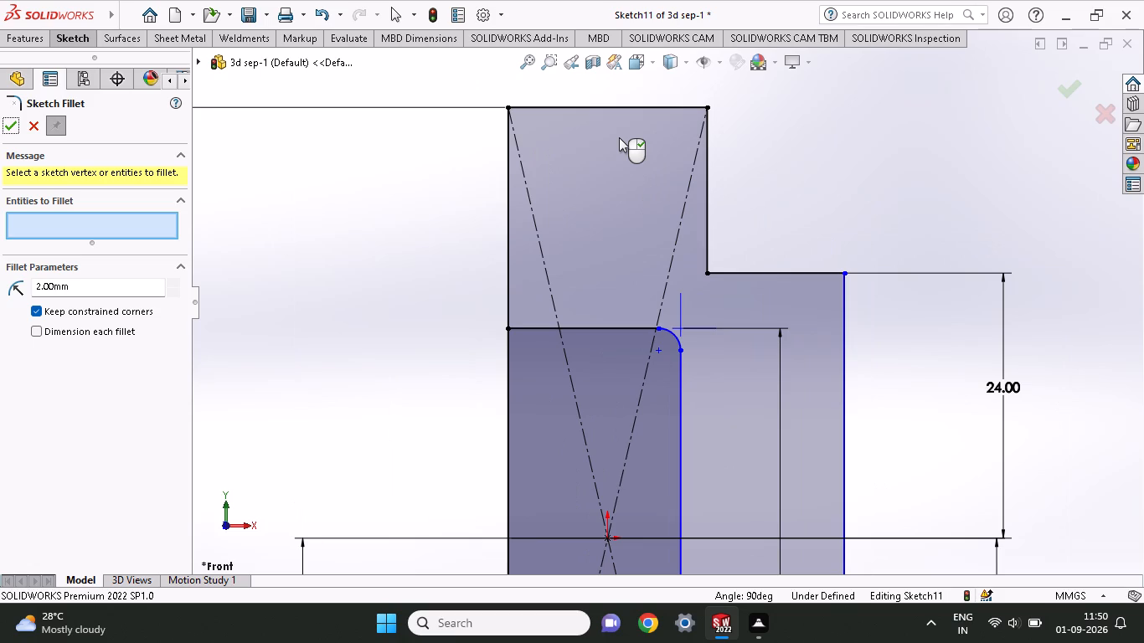
{"action": "scroll", "coordinate": [650, 307], "scroll_direction": "up", "scroll_amount": 7}
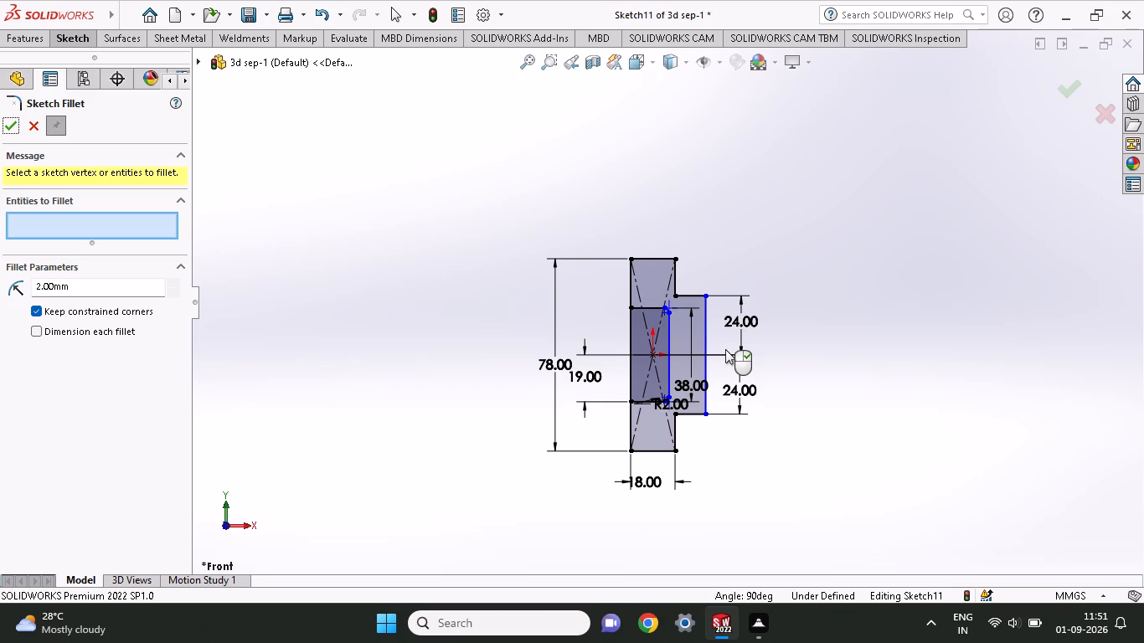
{"action": "scroll", "coordinate": [663, 365], "scroll_direction": "down", "scroll_amount": 7}
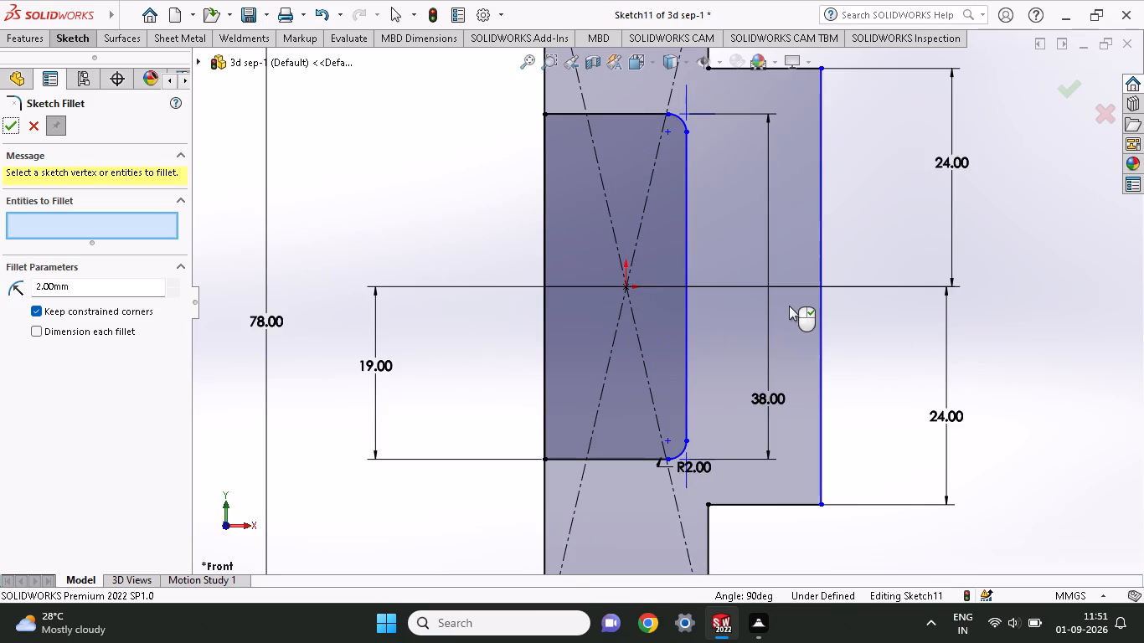
{"action": "scroll", "coordinate": [789, 306], "scroll_direction": "up", "scroll_amount": 4}
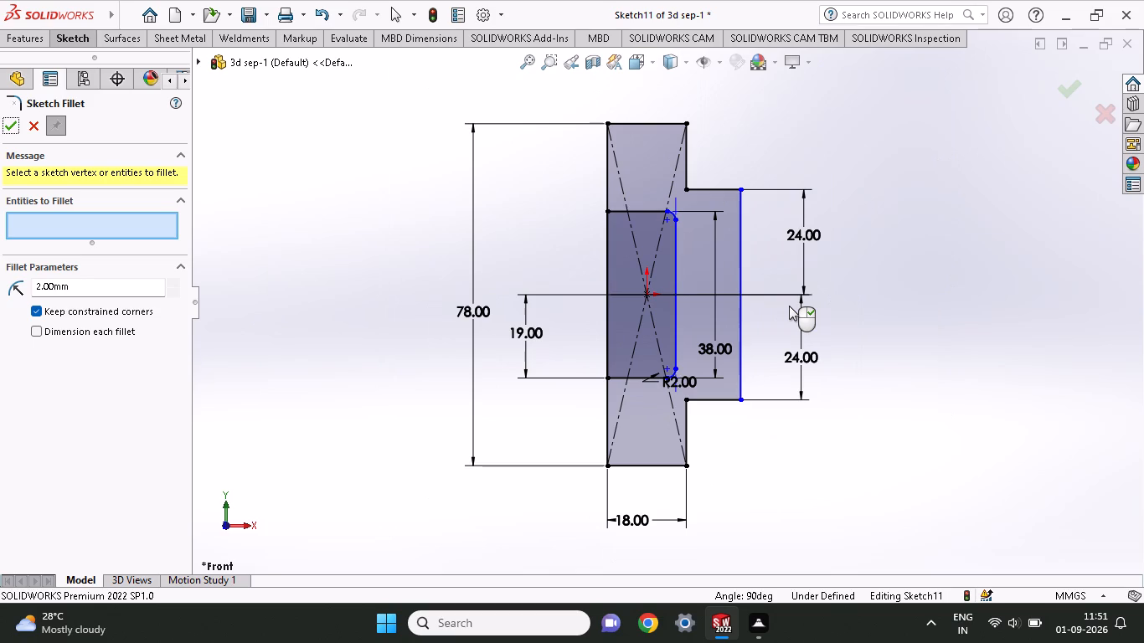
{"action": "scroll", "coordinate": [789, 306], "scroll_direction": "down", "scroll_amount": 3}
{"action": "scroll", "coordinate": [582, 161], "scroll_direction": "up", "scroll_amount": 4}
Draw a corner rectangle about 5 mm wide and 8 mm high from the profile's long left edge, above the inner rectangle.
{"action": "scroll", "coordinate": [582, 161], "scroll_direction": "down", "scroll_amount": 4}
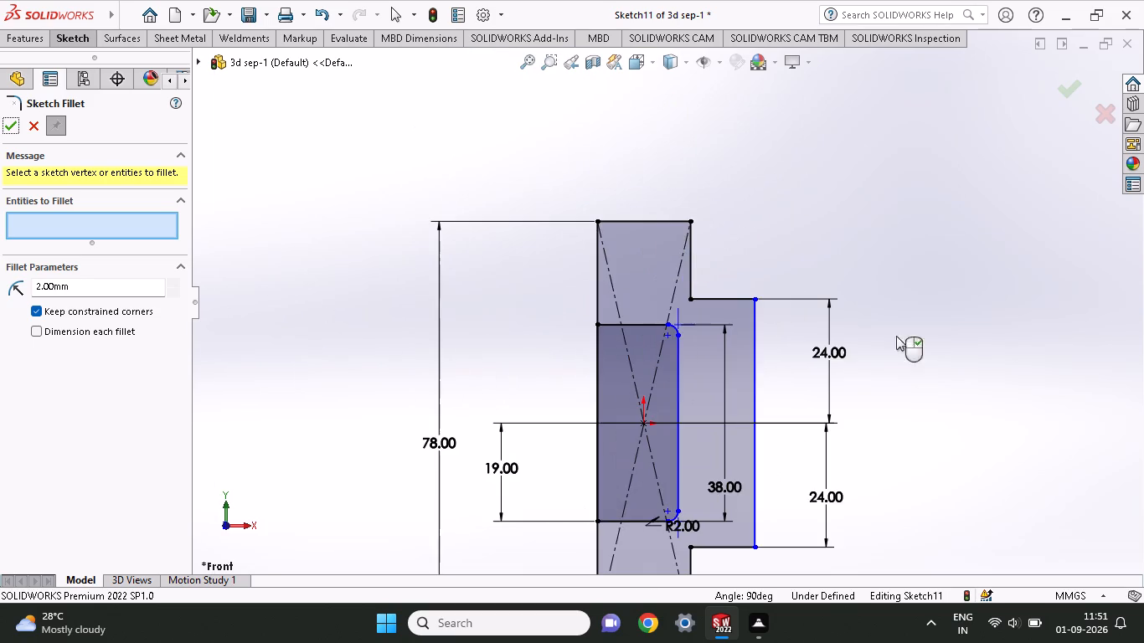
{"action": "scroll", "coordinate": [844, 378], "scroll_direction": "down", "scroll_amount": 2}
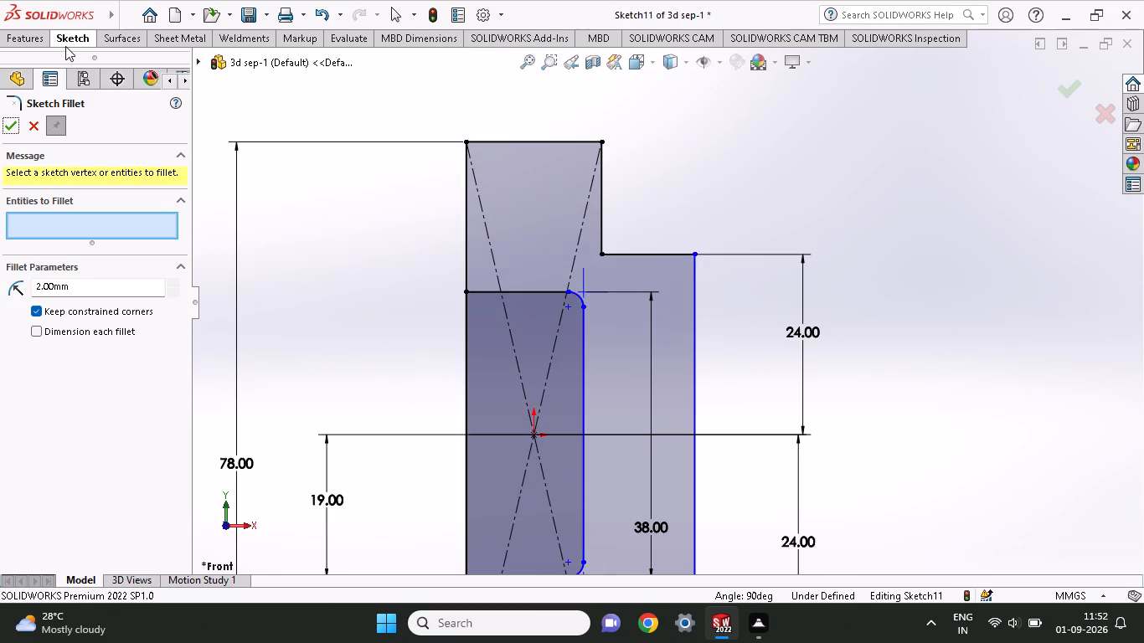
{"action": "left_click", "coordinate": [65, 46]}
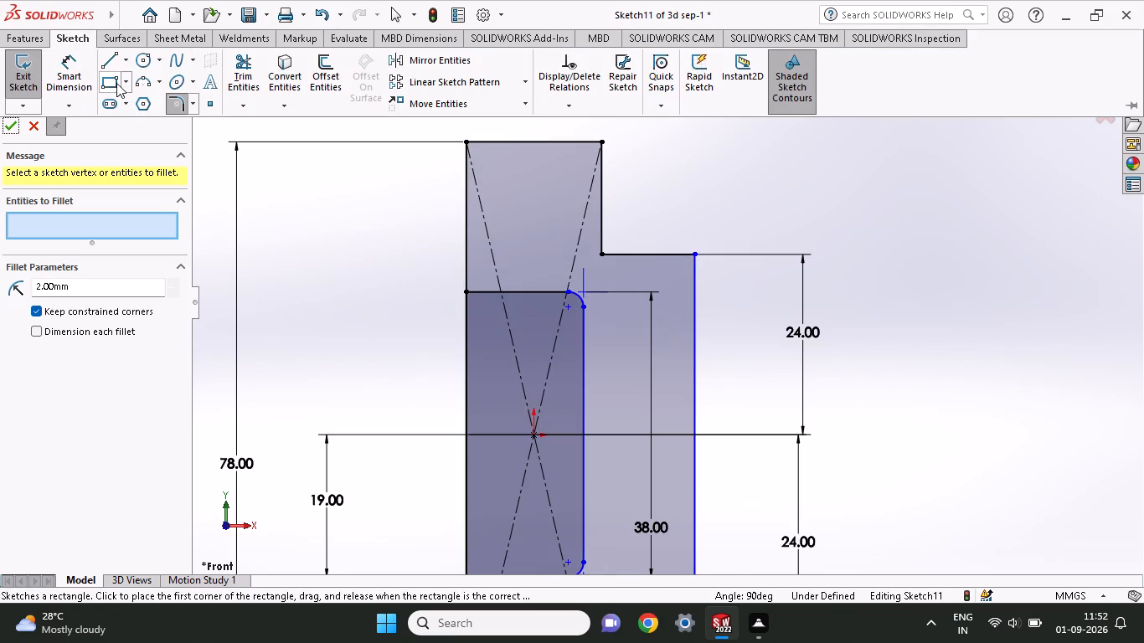
{"action": "left_click", "coordinate": [116, 83]}
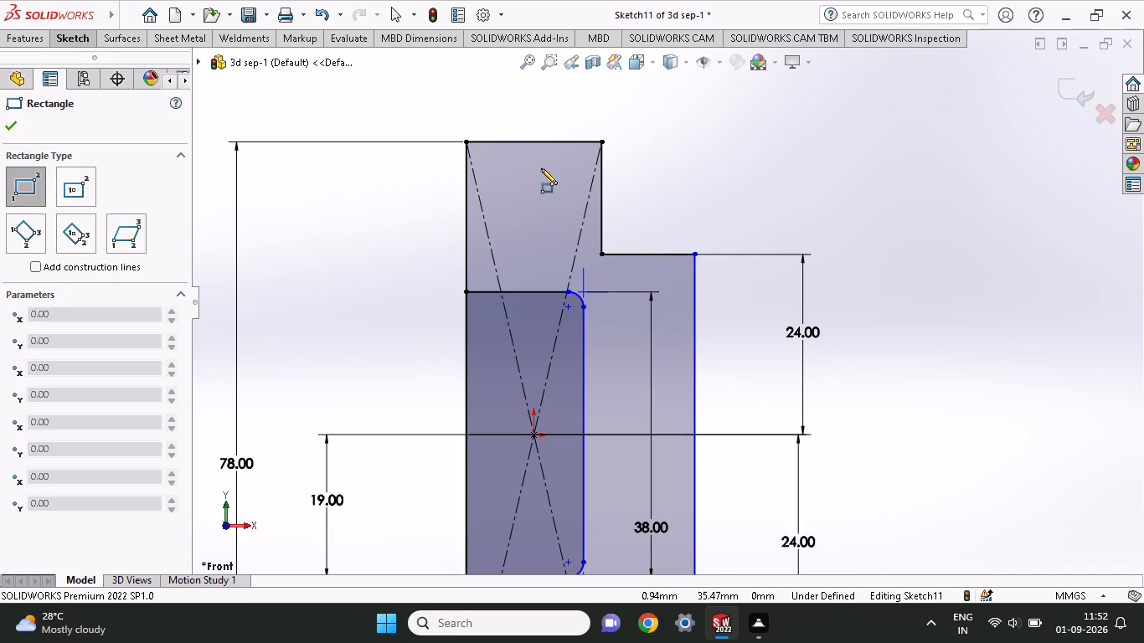
{"action": "left_click", "coordinate": [465, 189]}
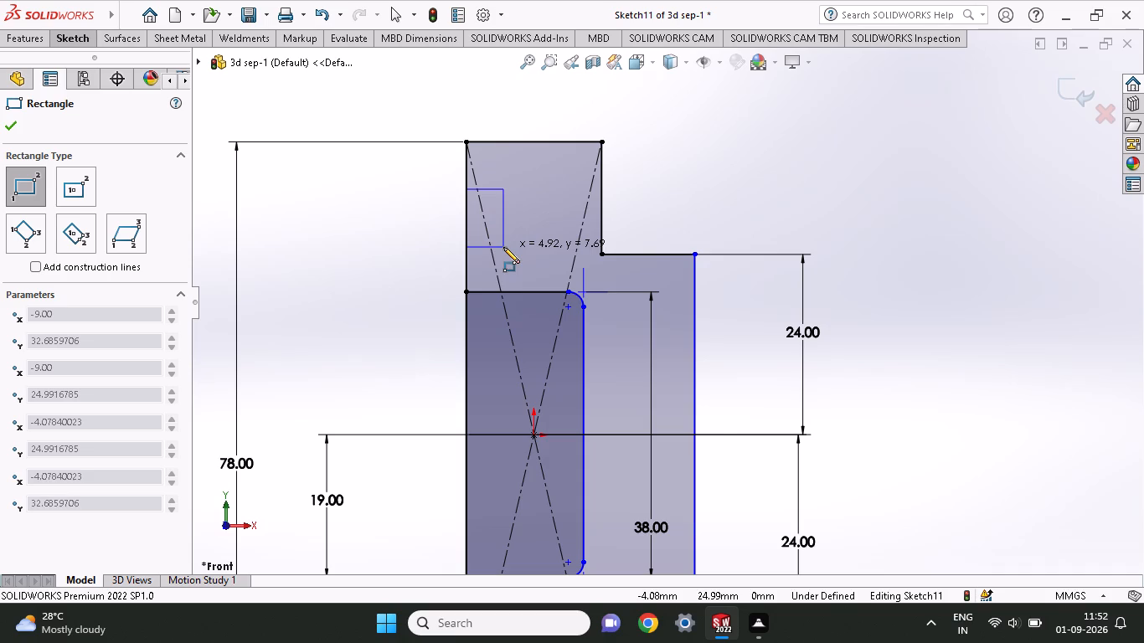
{"action": "left_click", "coordinate": [503, 247]}
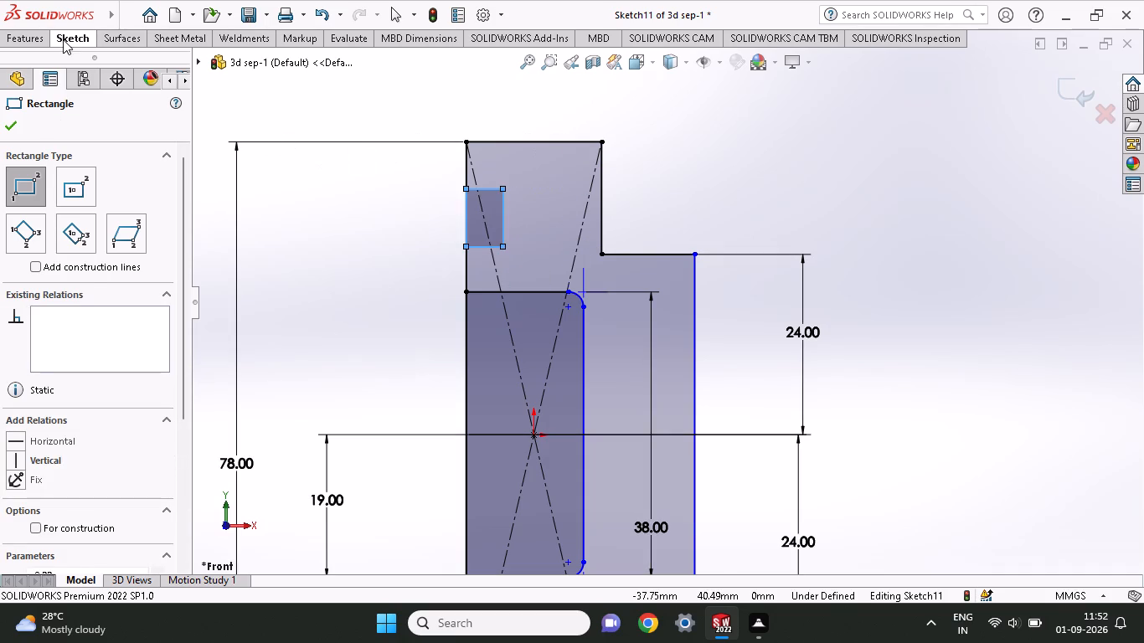
Dimension the width of the small upper rectangle along its top edge and set it to 4 mm.
{"action": "left_click", "coordinate": [63, 39]}
{"action": "left_click", "coordinate": [85, 70]}
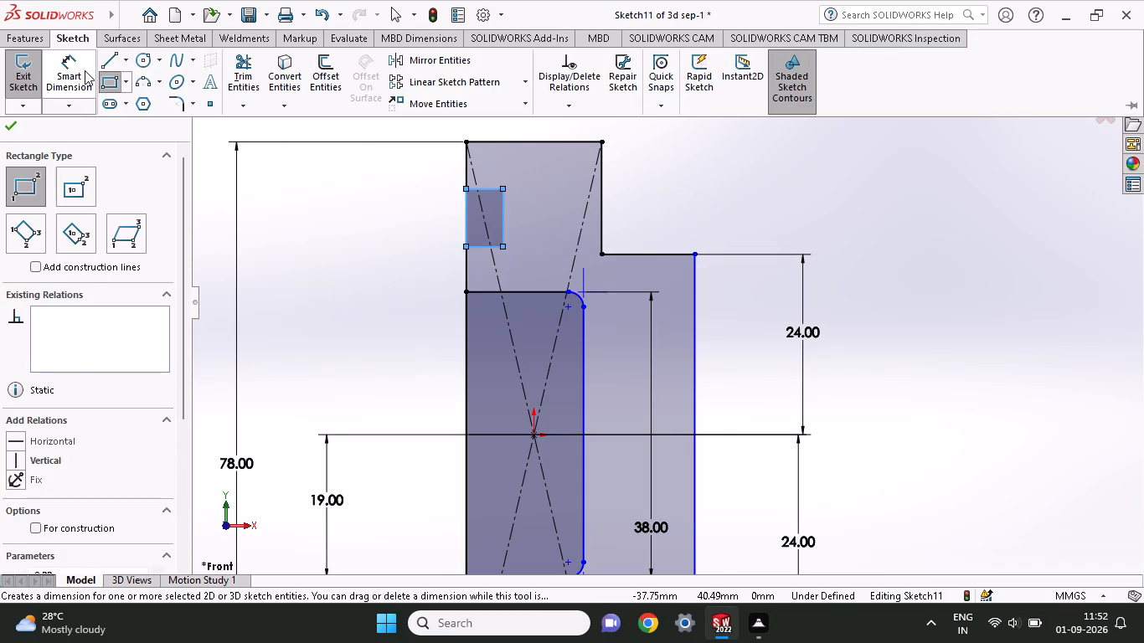
{"action": "left_click", "coordinate": [484, 190]}
{"action": "left_click", "coordinate": [492, 103]}
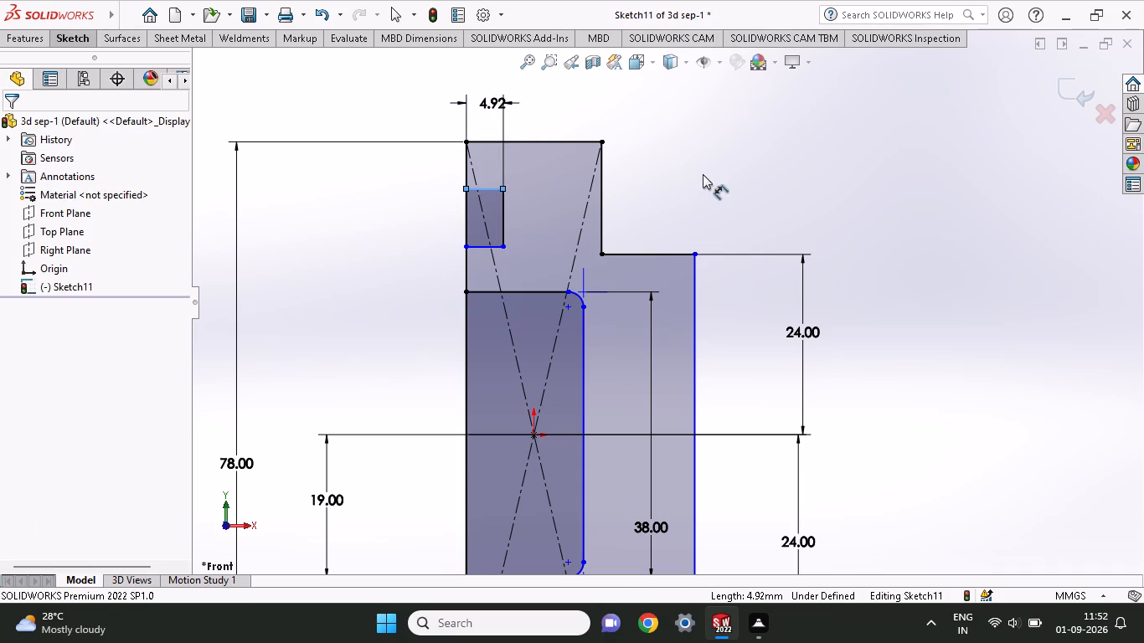
{"action": "key", "text": "4"}
{"action": "key", "text": "Return"}
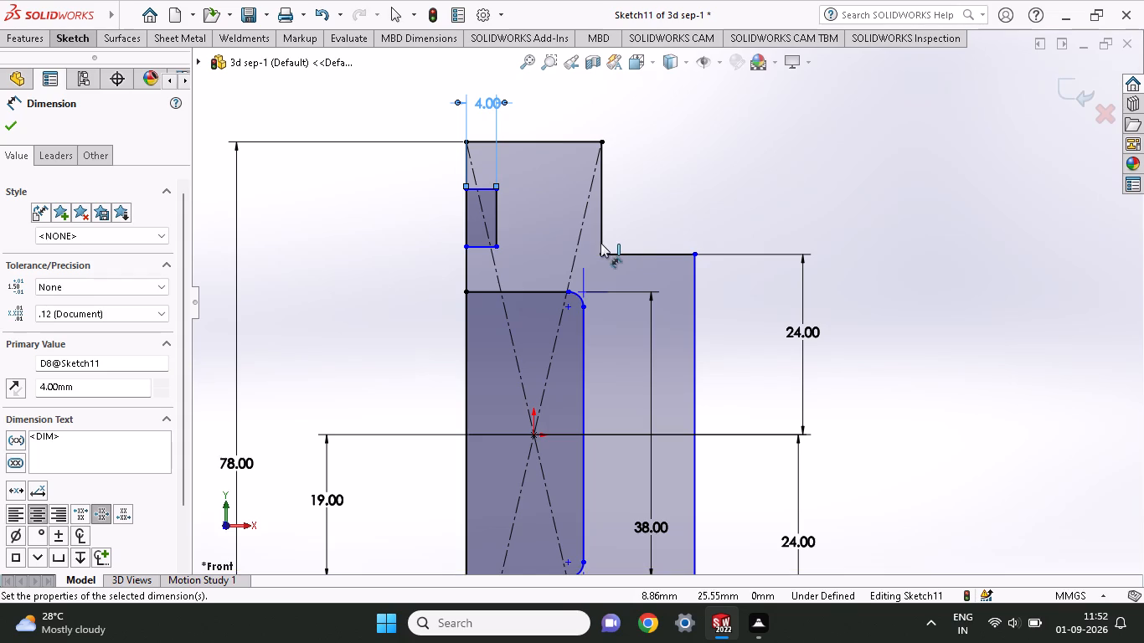
Dimension the height of the small rectangle between its two left corners and set it to 7 mm.
{"action": "scroll", "coordinate": [600, 246], "scroll_direction": "down", "scroll_amount": 2}
{"action": "scroll", "coordinate": [443, 198], "scroll_direction": "up", "scroll_amount": 3}
{"action": "scroll", "coordinate": [496, 225], "scroll_direction": "down", "scroll_amount": 2}
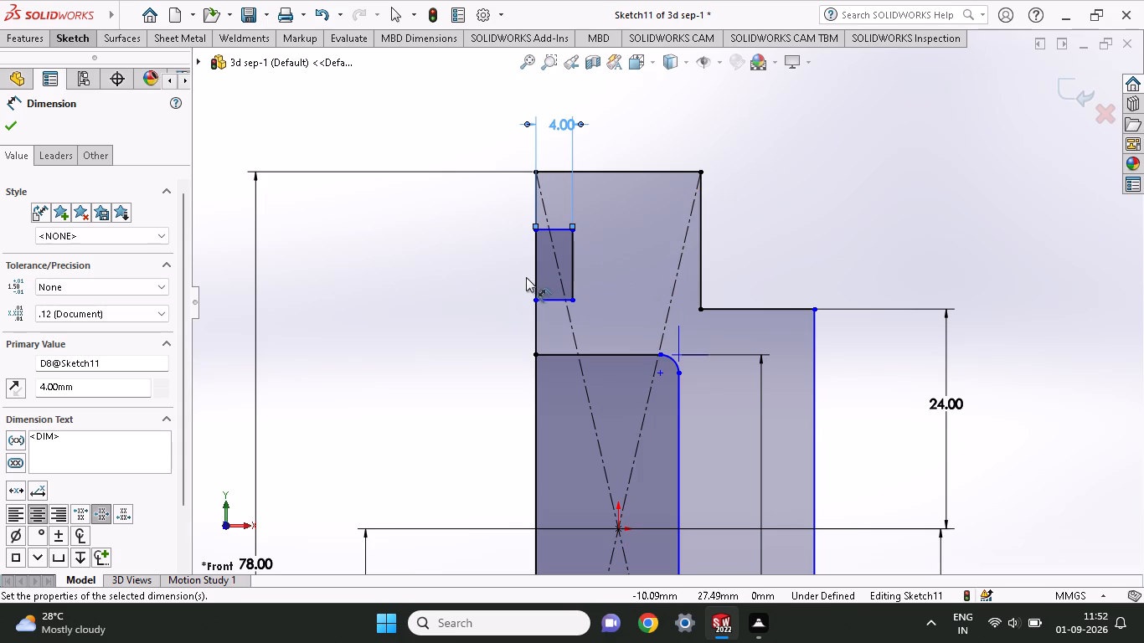
{"action": "left_click", "coordinate": [536, 298]}
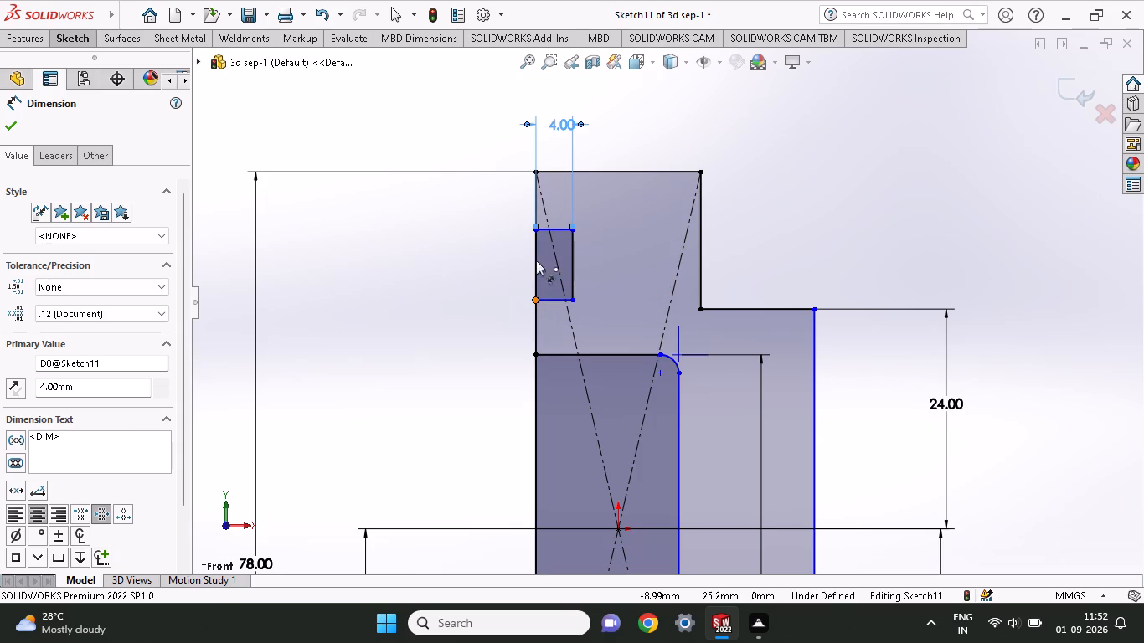
{"action": "left_click", "coordinate": [533, 229]}
{"action": "left_click", "coordinate": [482, 257]}
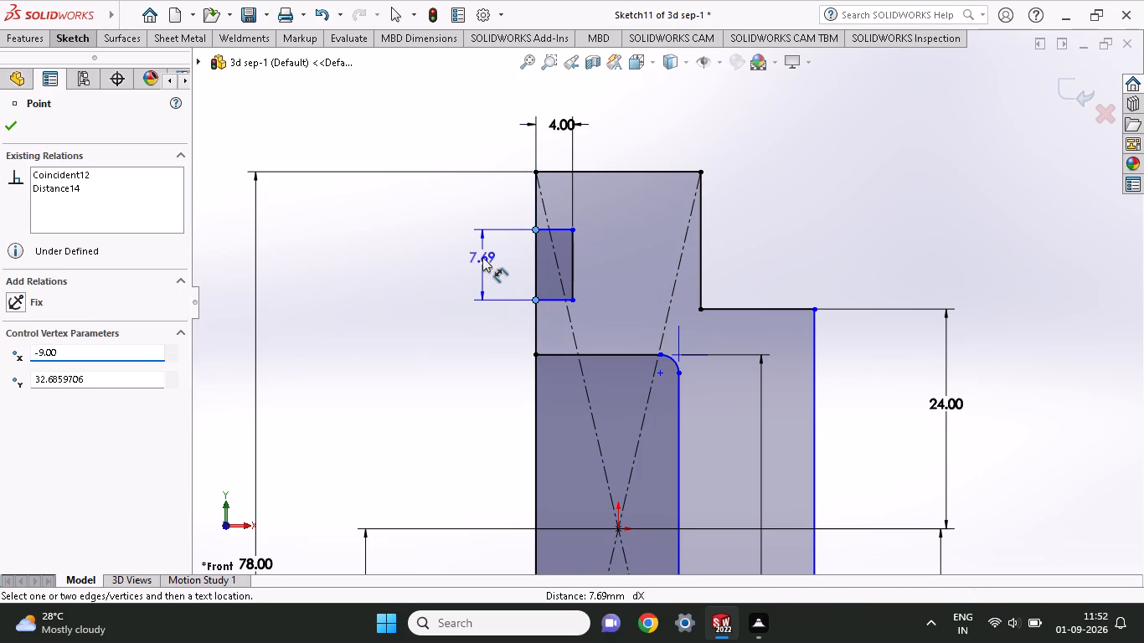
{"action": "key", "text": "7"}
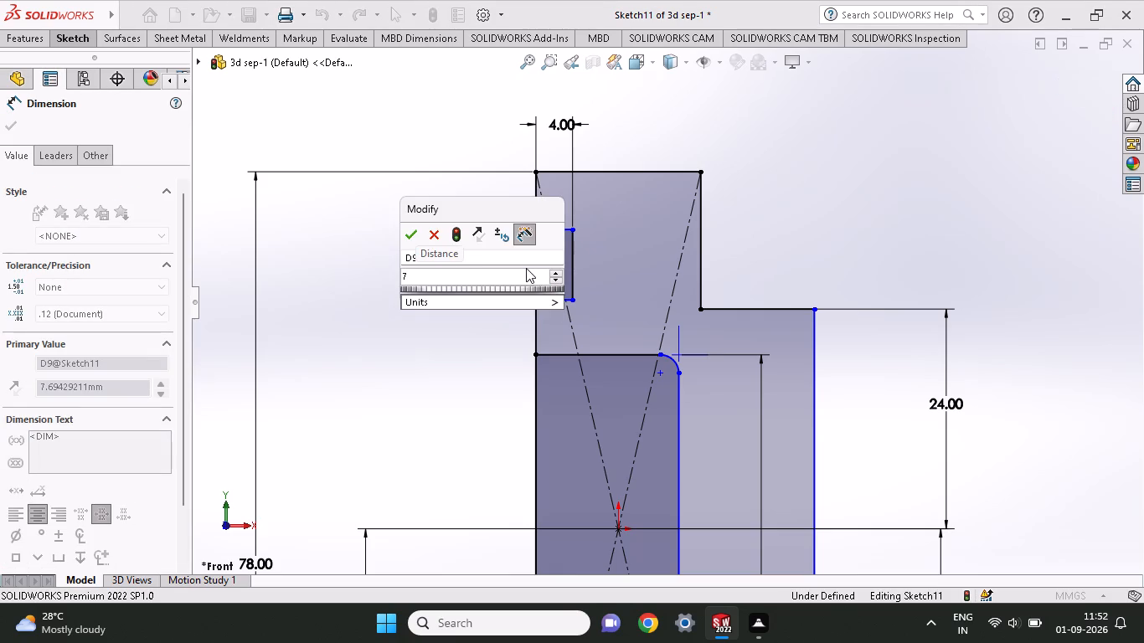
{"action": "key", "text": "Return"}
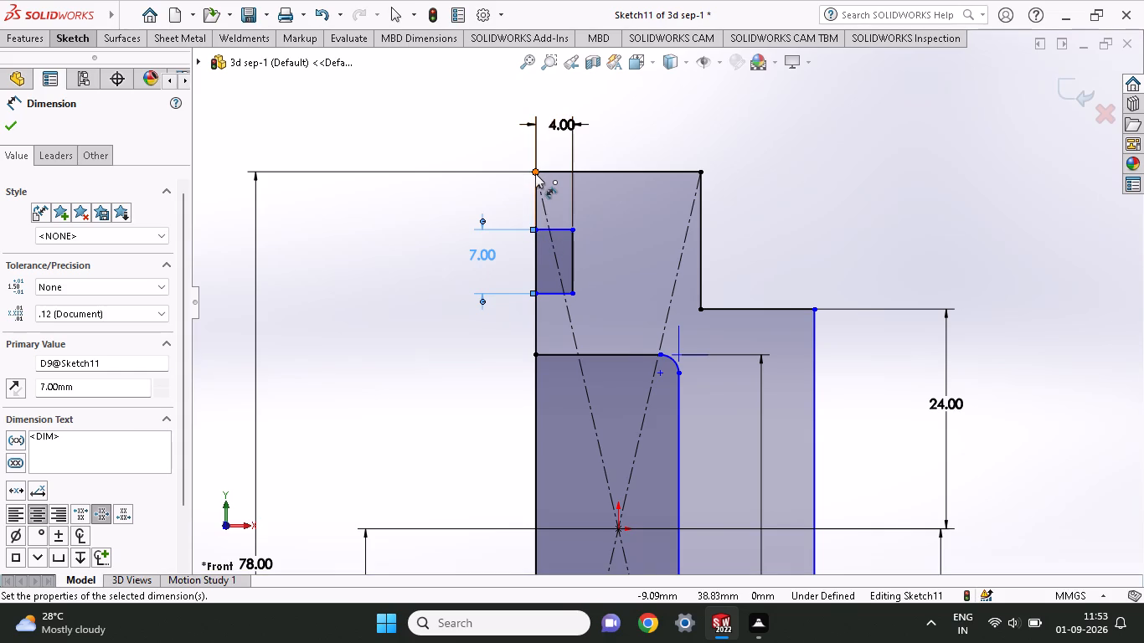
Dimension the vertical distance from the profile's top-left corner to the small edge rectangle's top-left corner and set it to 8 mm.
{"action": "left_click", "coordinate": [535, 173]}
{"action": "left_click", "coordinate": [539, 232]}
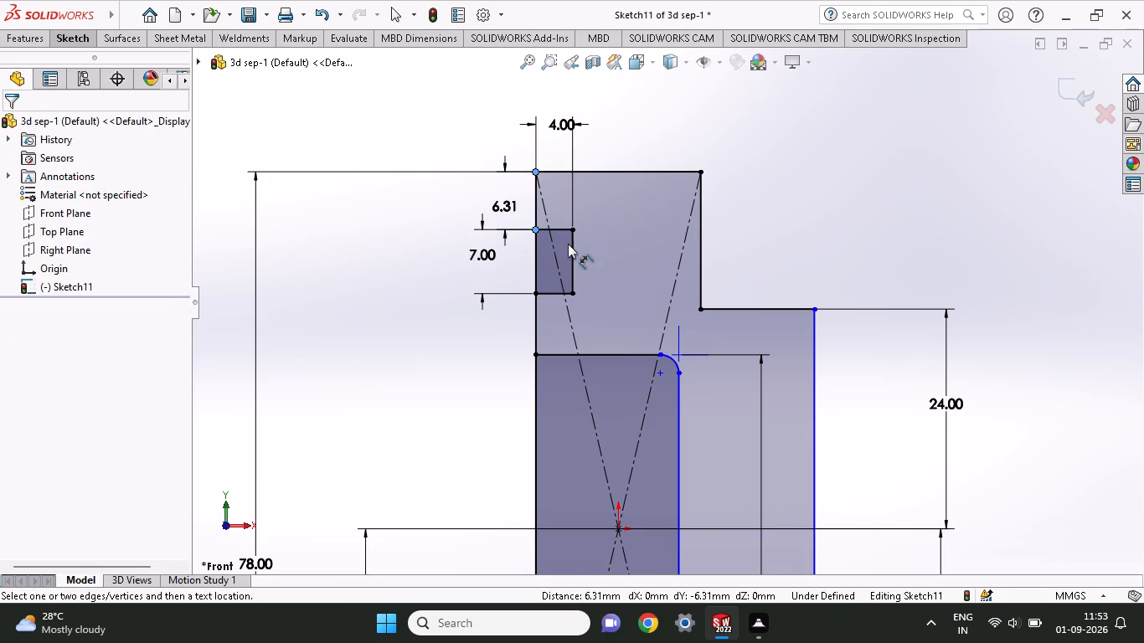
{"action": "key", "text": "8"}
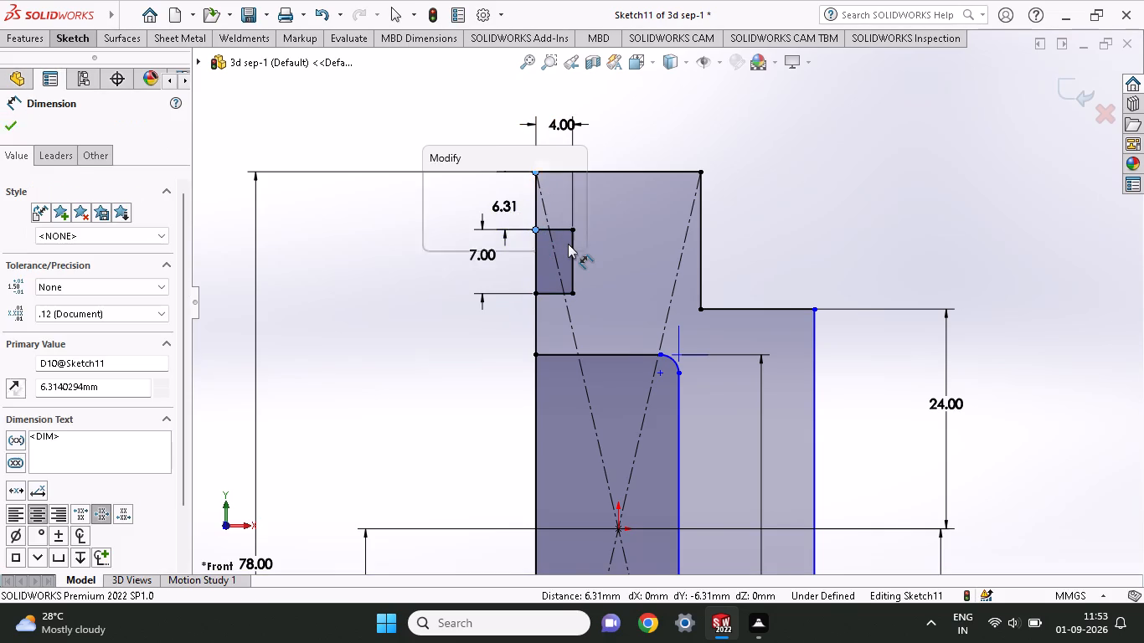
{"action": "key", "text": "Return"}
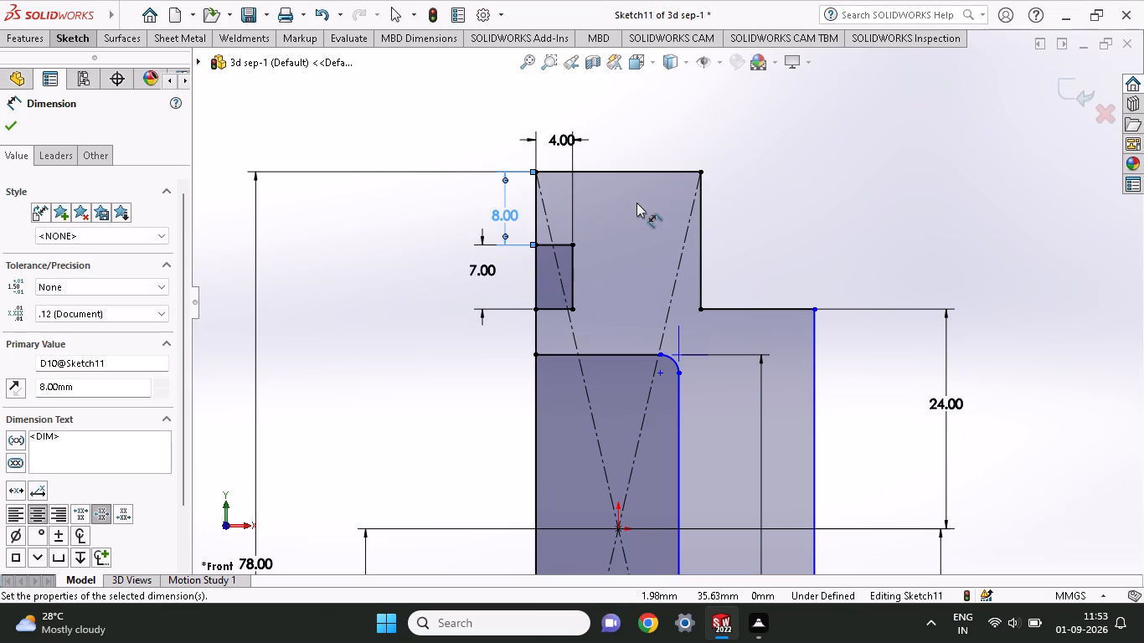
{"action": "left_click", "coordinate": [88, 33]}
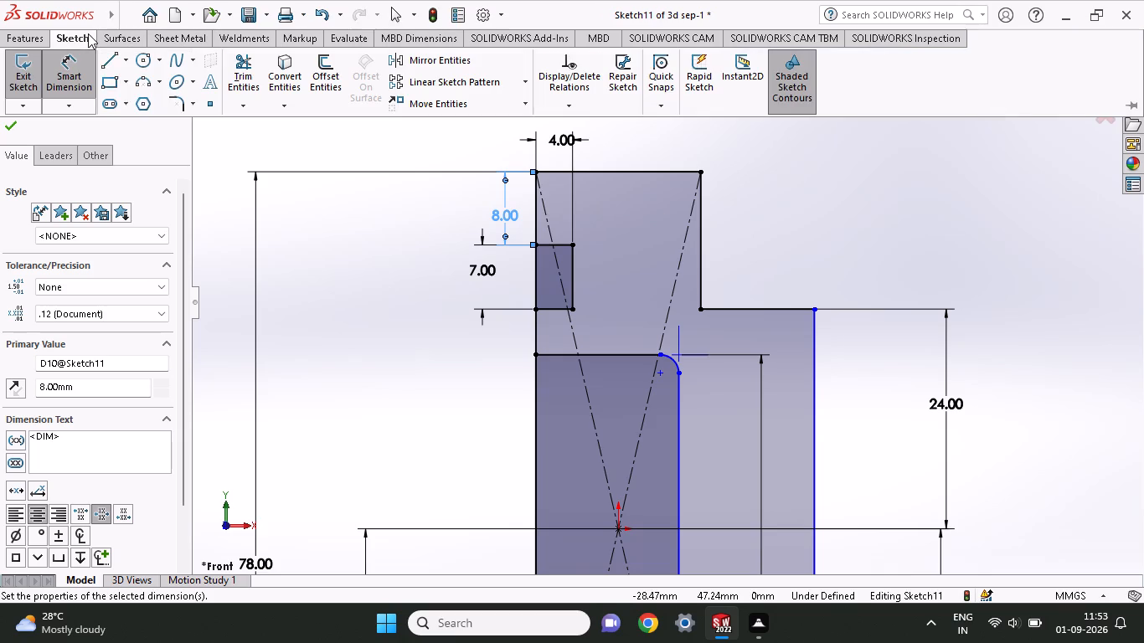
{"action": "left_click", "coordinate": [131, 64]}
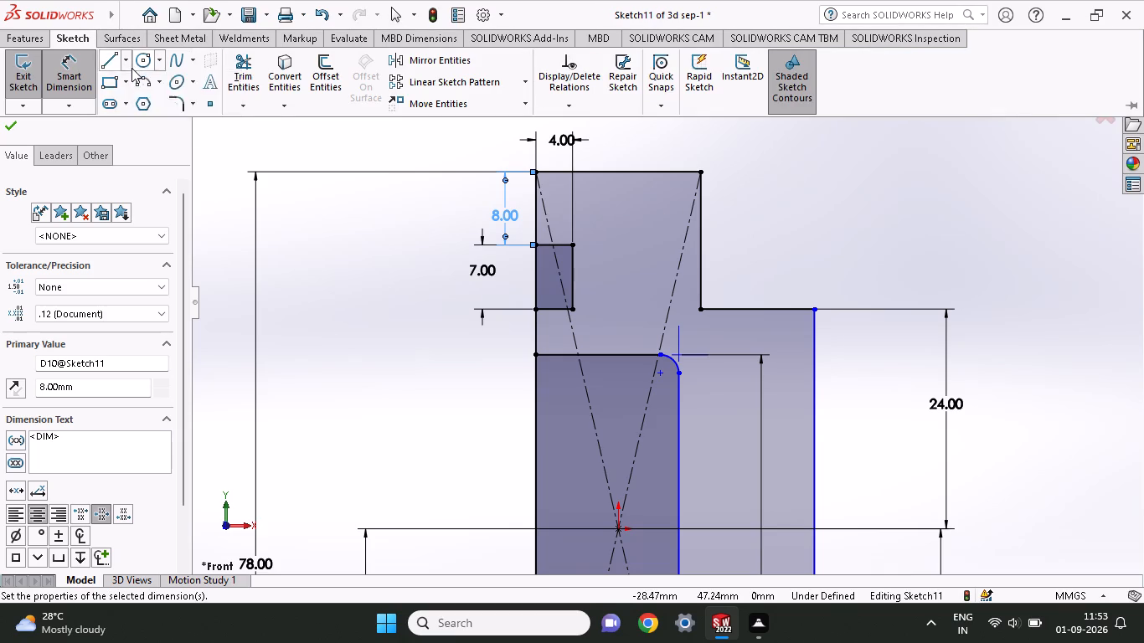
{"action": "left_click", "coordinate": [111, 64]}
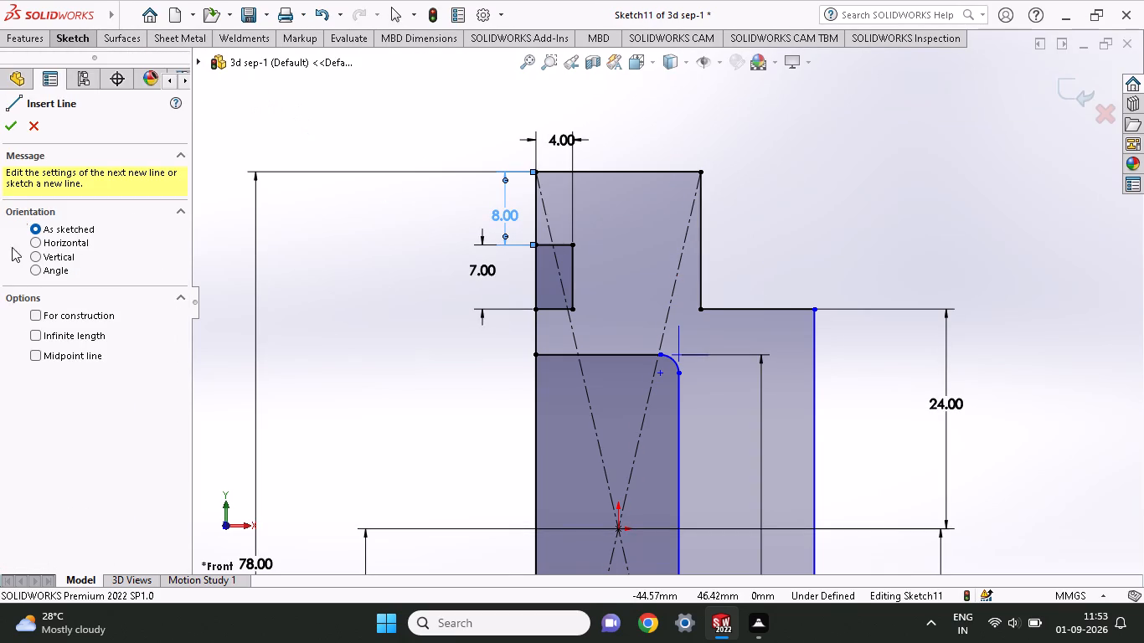
Draw a corner rectangle about 14 mm wide and 4 mm high from the small rectangle's right edge to the profile's upper right edge.
{"action": "left_click", "coordinate": [75, 43]}
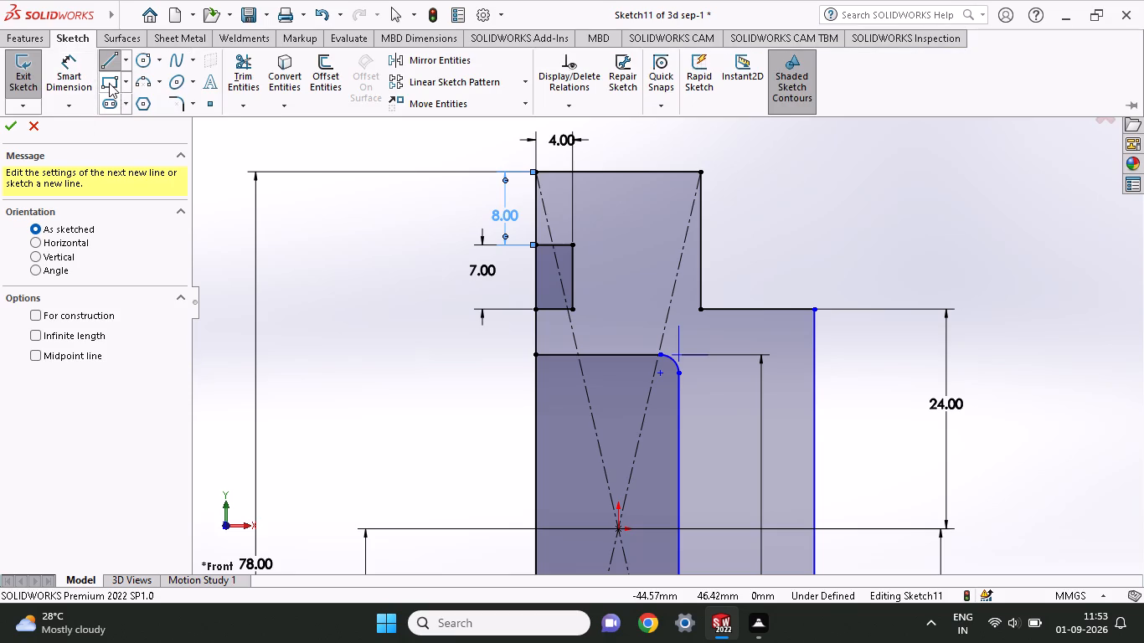
{"action": "left_click", "coordinate": [109, 83]}
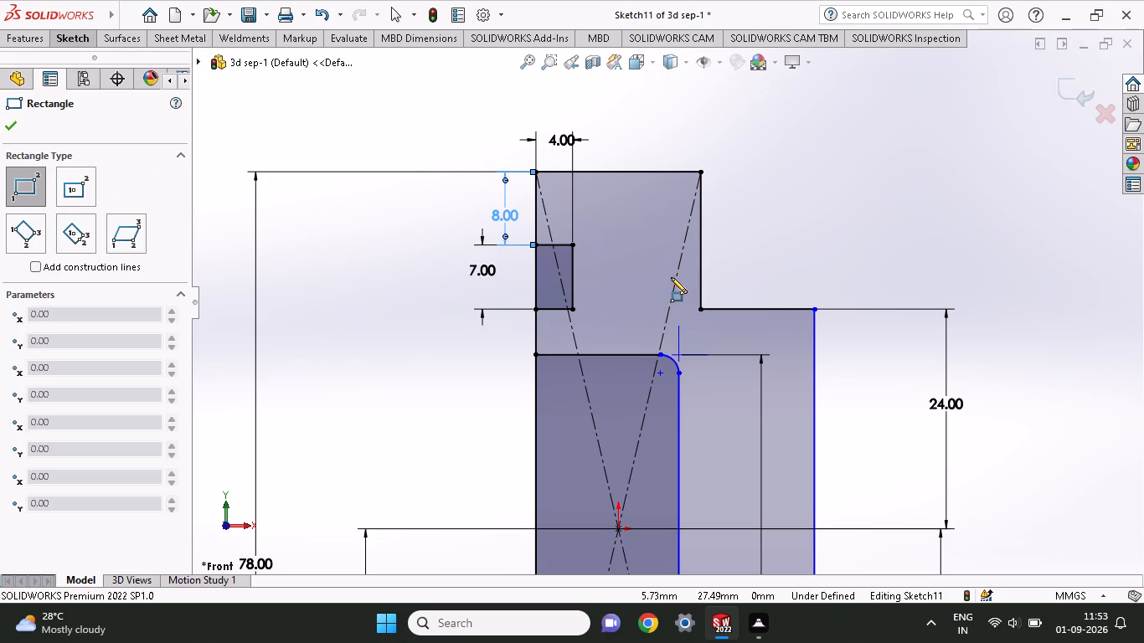
{"action": "left_click", "coordinate": [570, 258]}
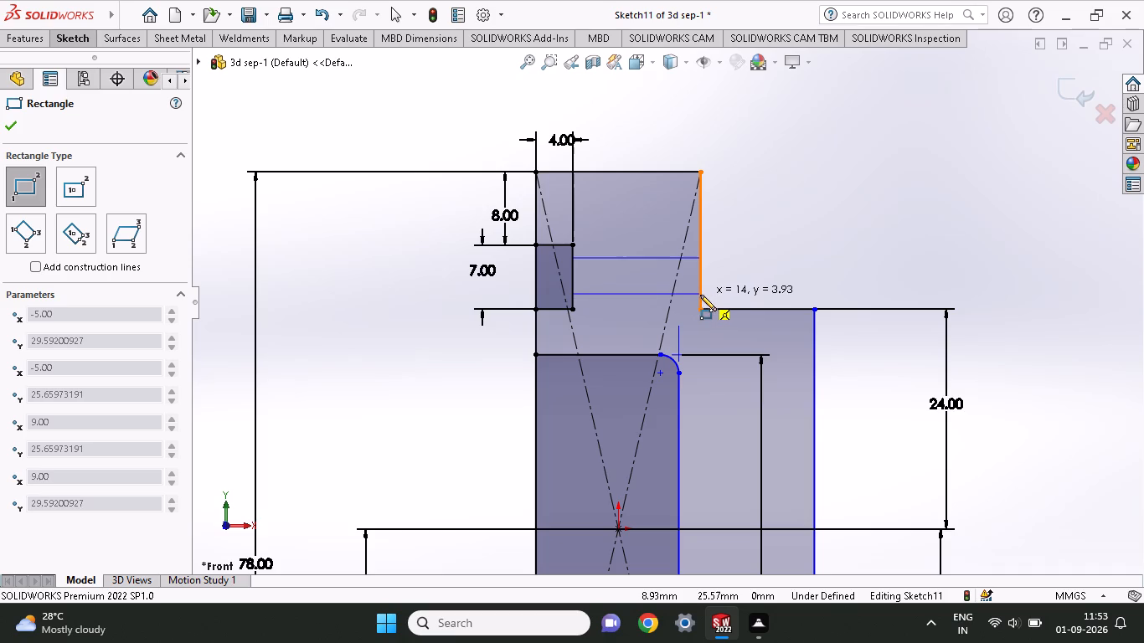
{"action": "left_click", "coordinate": [700, 295]}
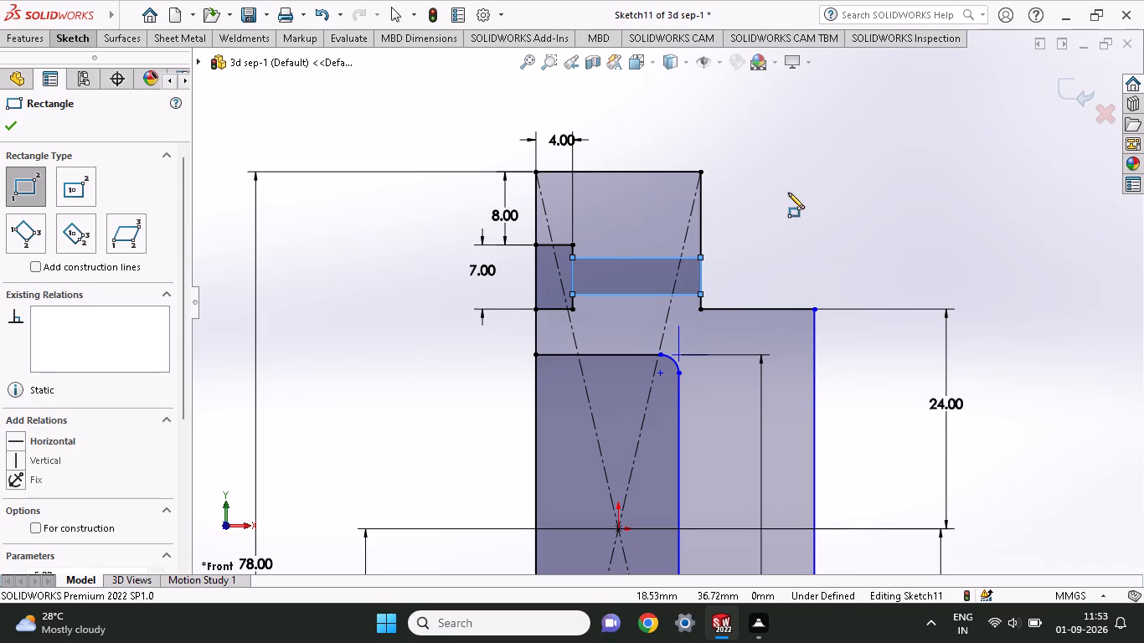
Dimension the new rectangle's height between its two right corners and set it to 5.3 mm.
{"action": "left_click", "coordinate": [90, 34]}
{"action": "left_click", "coordinate": [70, 73]}
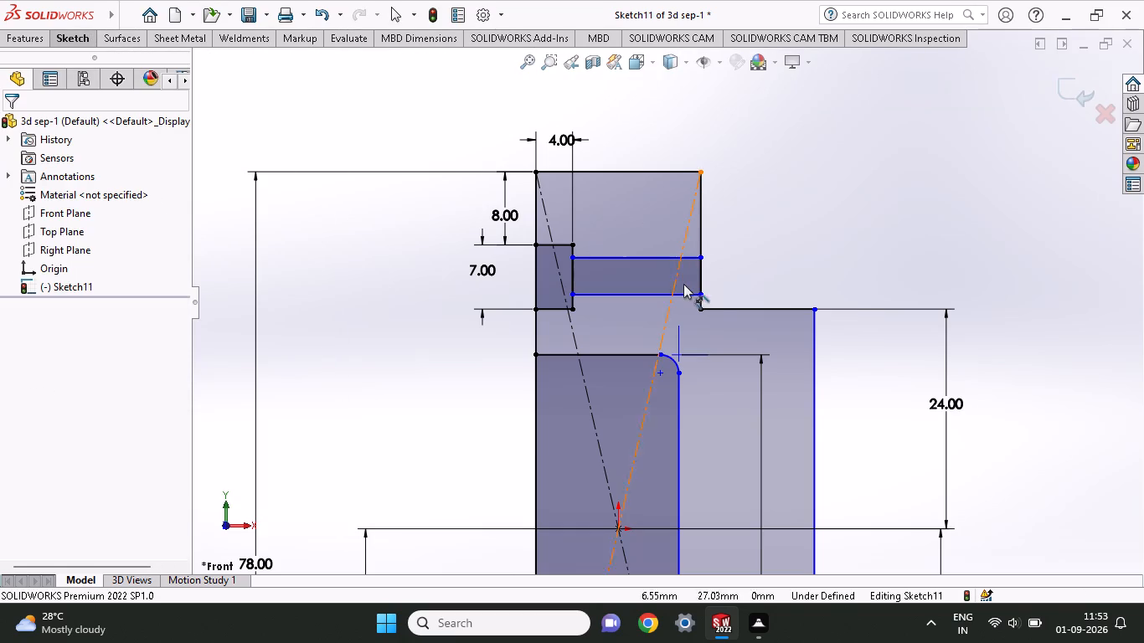
{"action": "left_click", "coordinate": [699, 294]}
{"action": "left_click", "coordinate": [698, 257]}
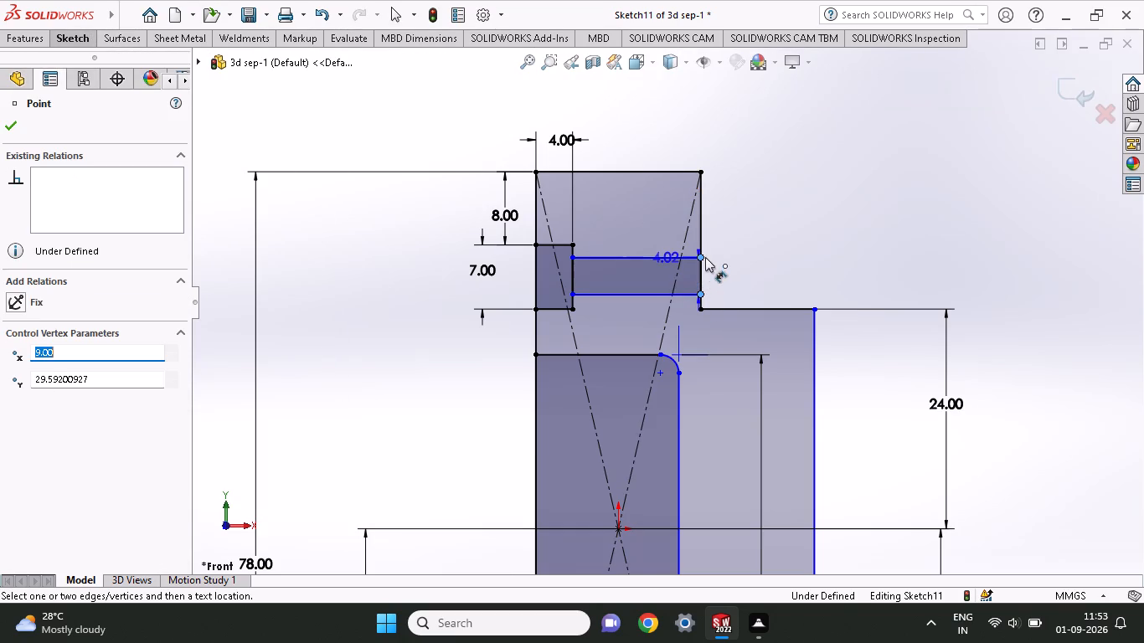
{"action": "left_click", "coordinate": [782, 259]}
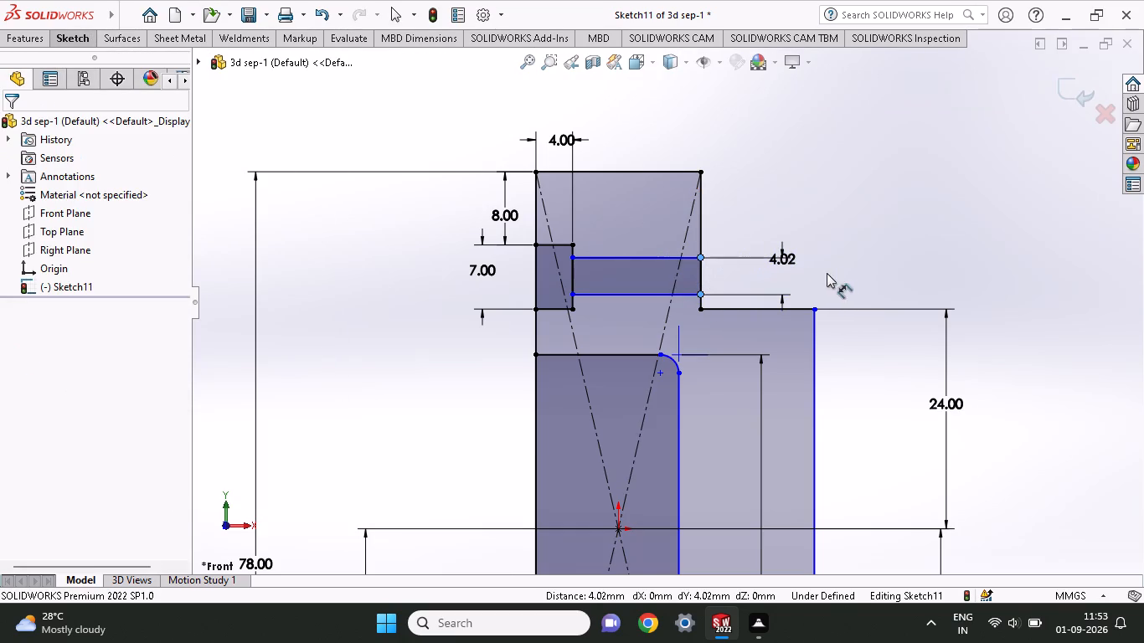
{"action": "key", "text": "5"}
{"action": "type", "text": ".3"}
{"action": "key", "text": "Return"}
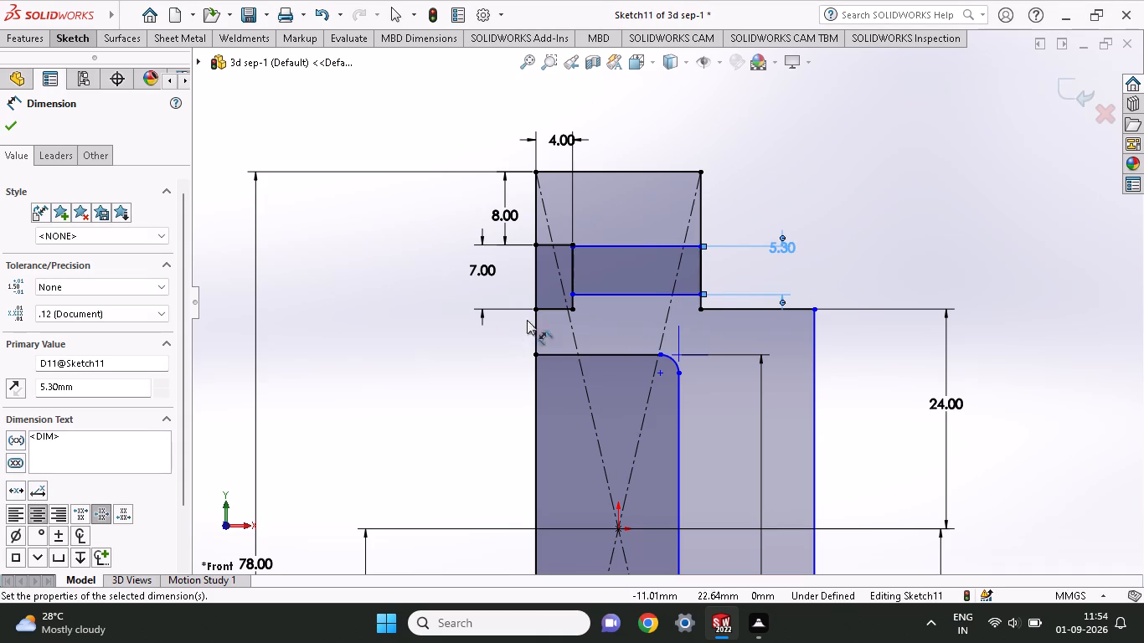
Dimension the vertical gap between the lower-right corner of the small rectangle and the lower-left corner of the new one, and set it to 1.70 mm.
{"action": "left_click", "coordinate": [569, 310]}
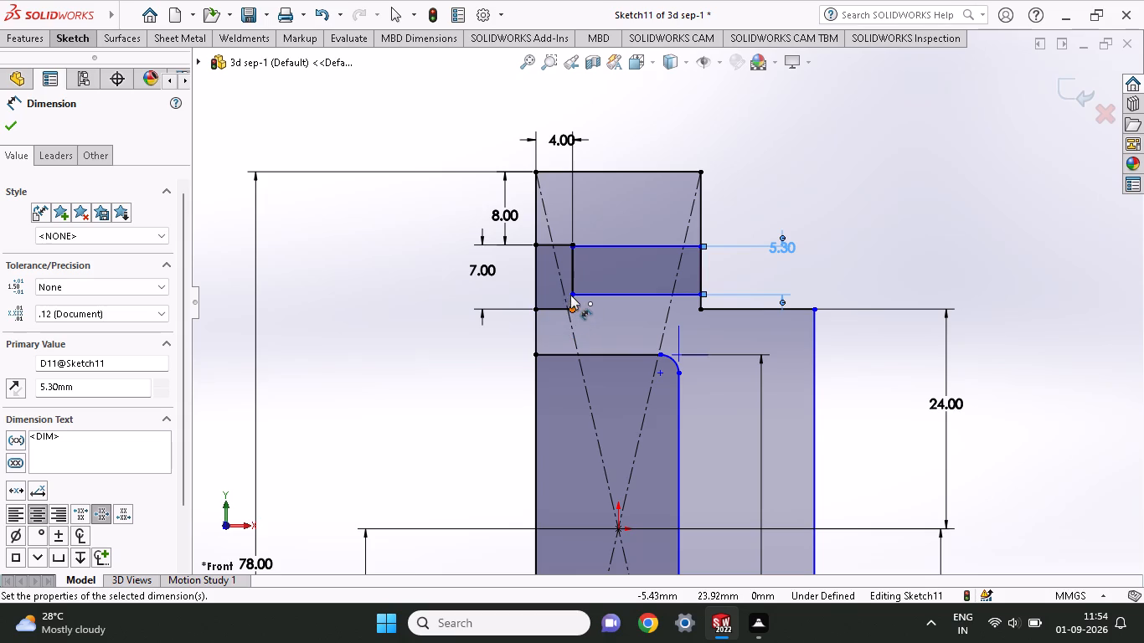
{"action": "left_click", "coordinate": [571, 292]}
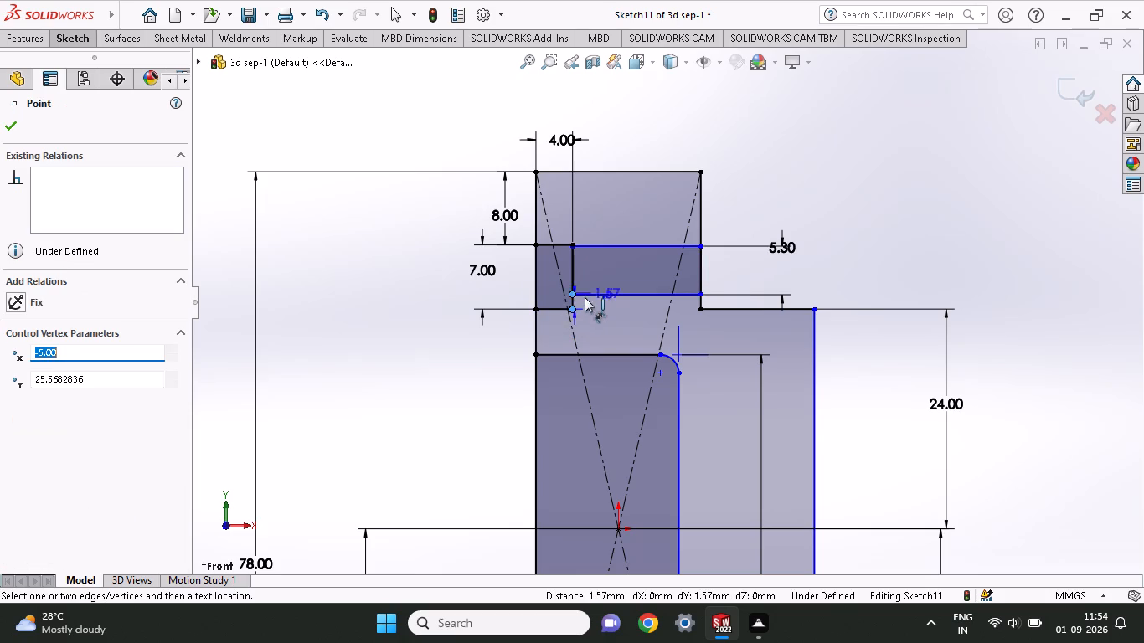
{"action": "left_click", "coordinate": [646, 316]}
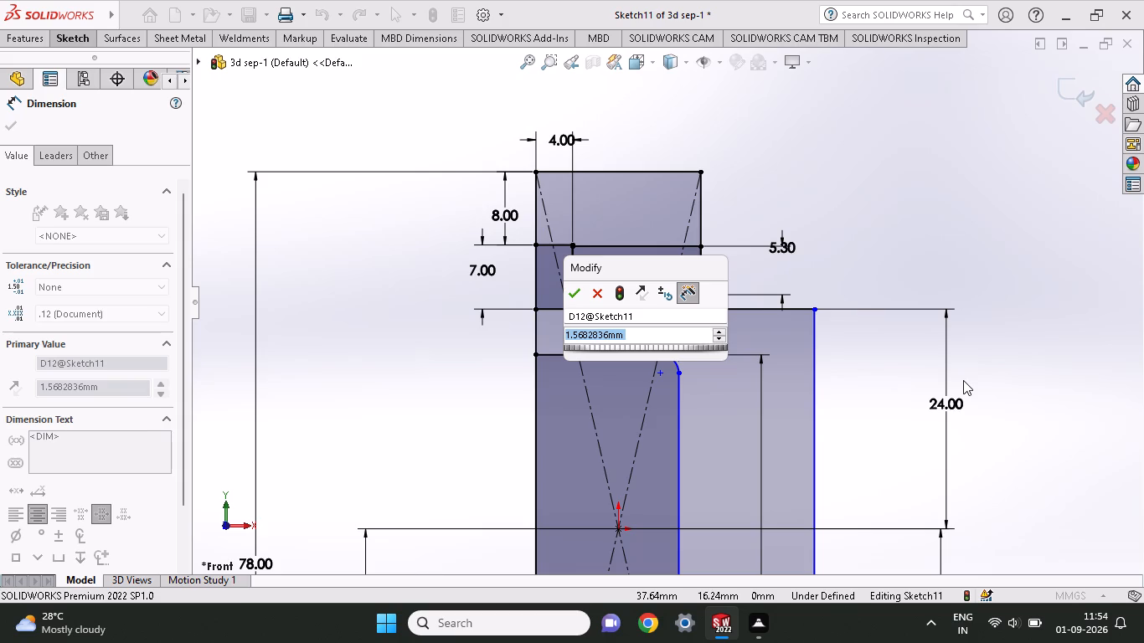
{"action": "key", "text": "7"}
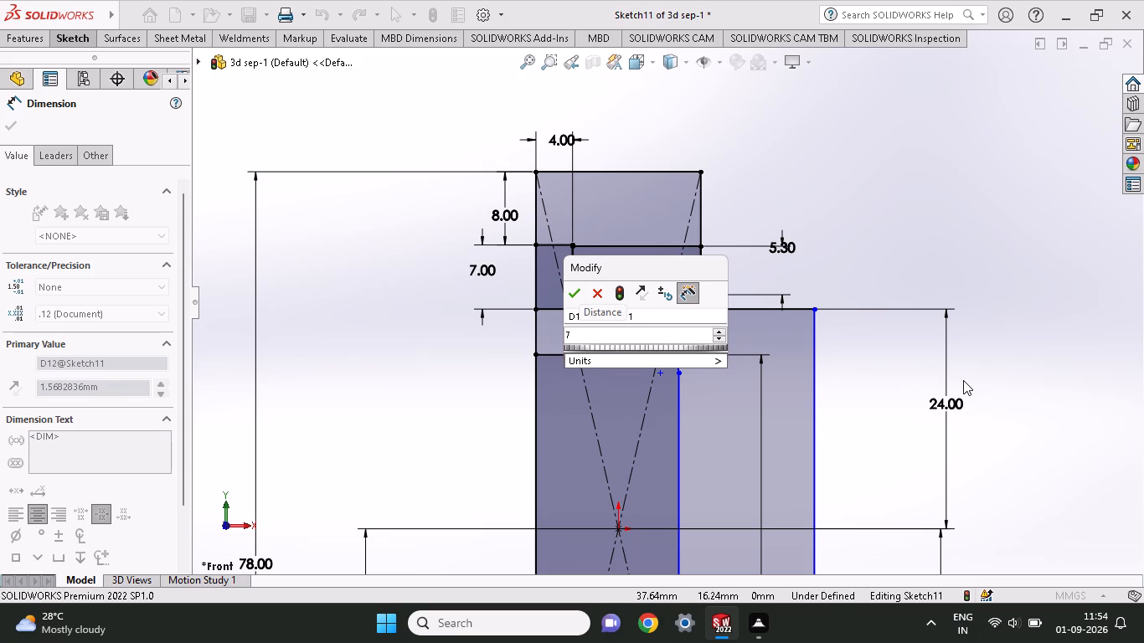
{"action": "key", "text": "minus"}
{"action": "type", "text": "5.30"}
{"action": "key", "text": "Return"}
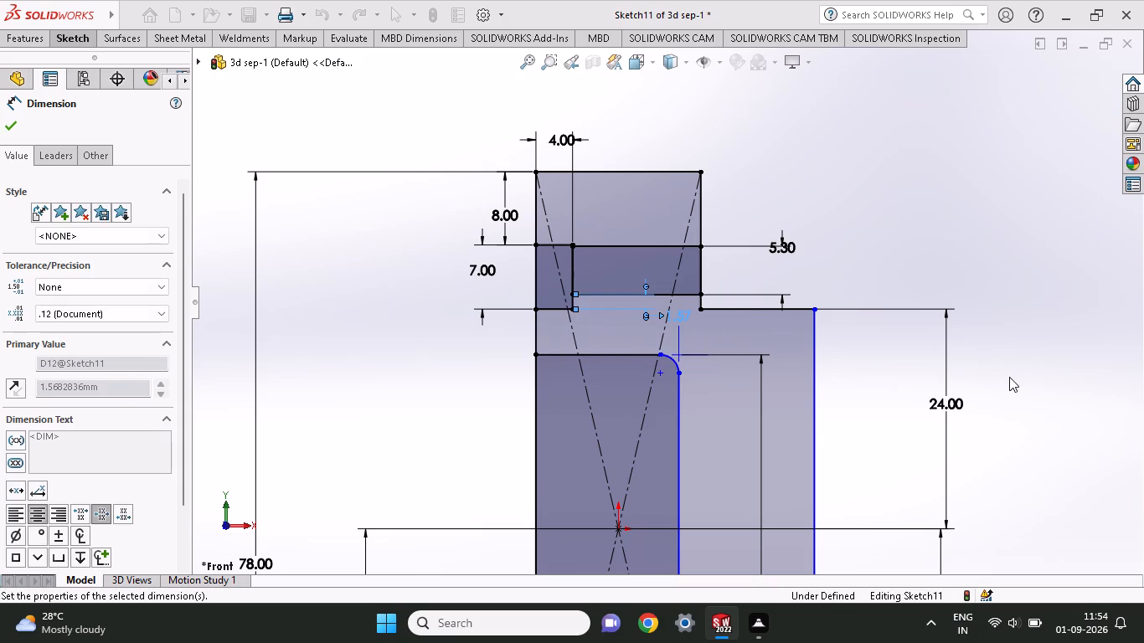
Set the gap between the two rectangles' lower corners to half of 1.70 mm, centring the wide rectangle on the small one.
{"action": "double_click", "coordinate": [685, 320]}
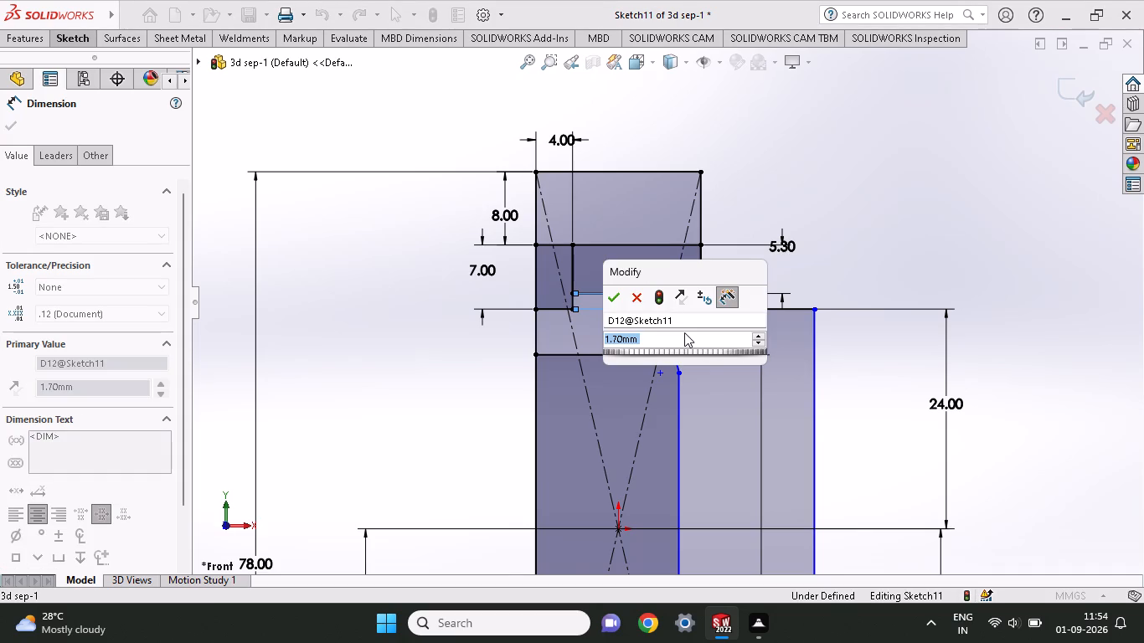
{"action": "left_click", "coordinate": [684, 332]}
{"action": "left_click", "coordinate": [650, 337]}
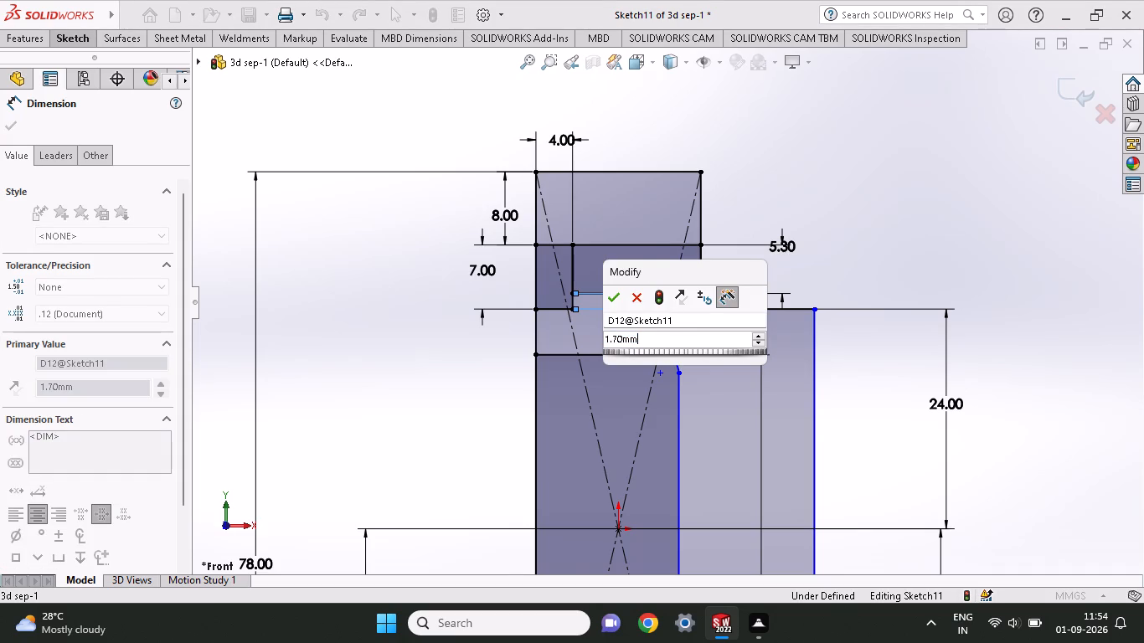
{"action": "key", "text": "BackSpace"}
{"action": "key", "text": "BackSpace"}
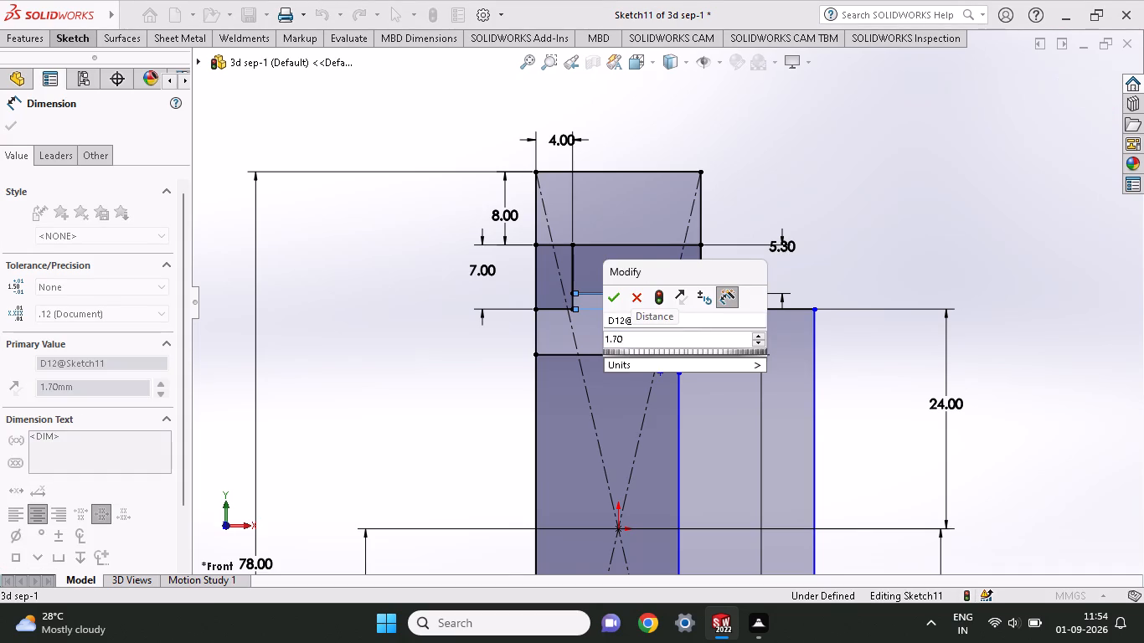
{"action": "type", "text": "/2"}
{"action": "key", "text": "Return"}
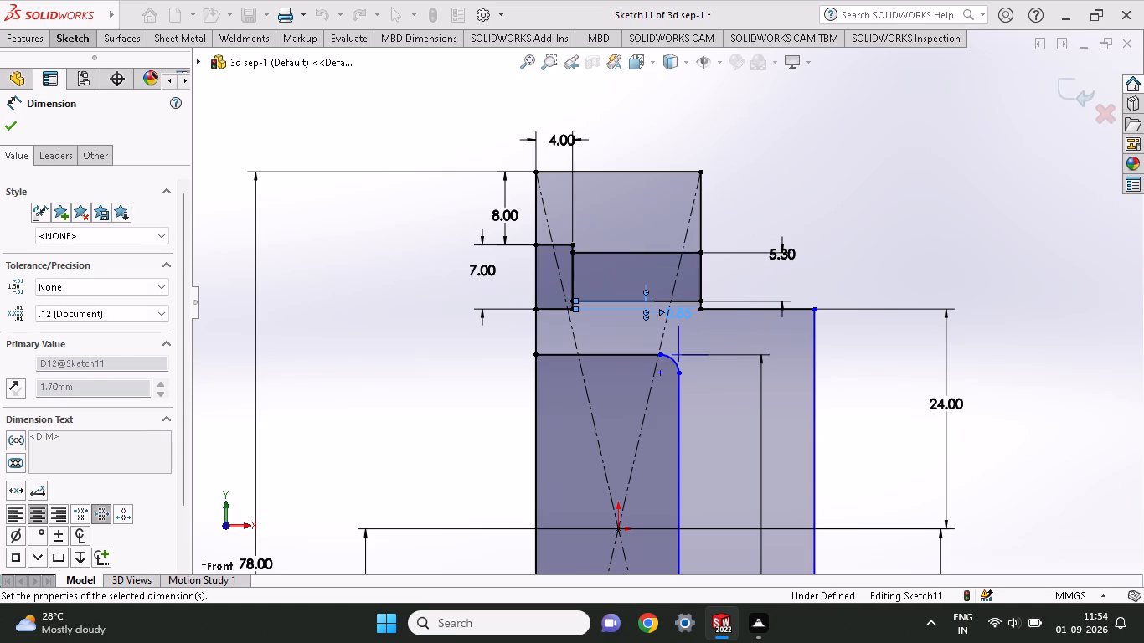
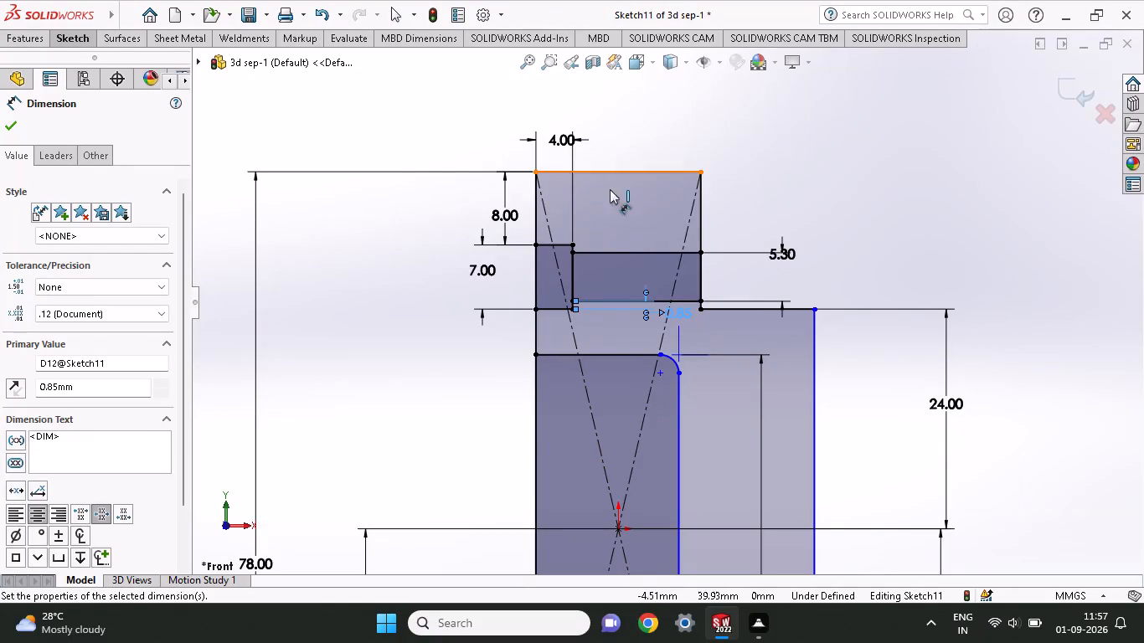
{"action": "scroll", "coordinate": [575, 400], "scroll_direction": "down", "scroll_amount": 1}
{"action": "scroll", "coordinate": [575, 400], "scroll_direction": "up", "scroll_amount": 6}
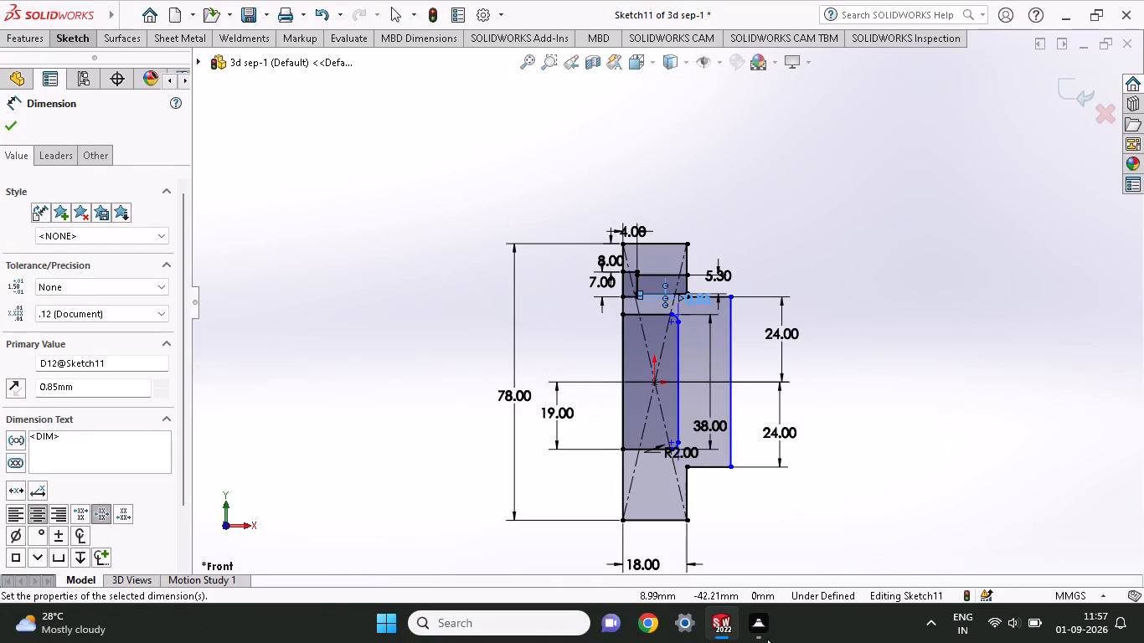
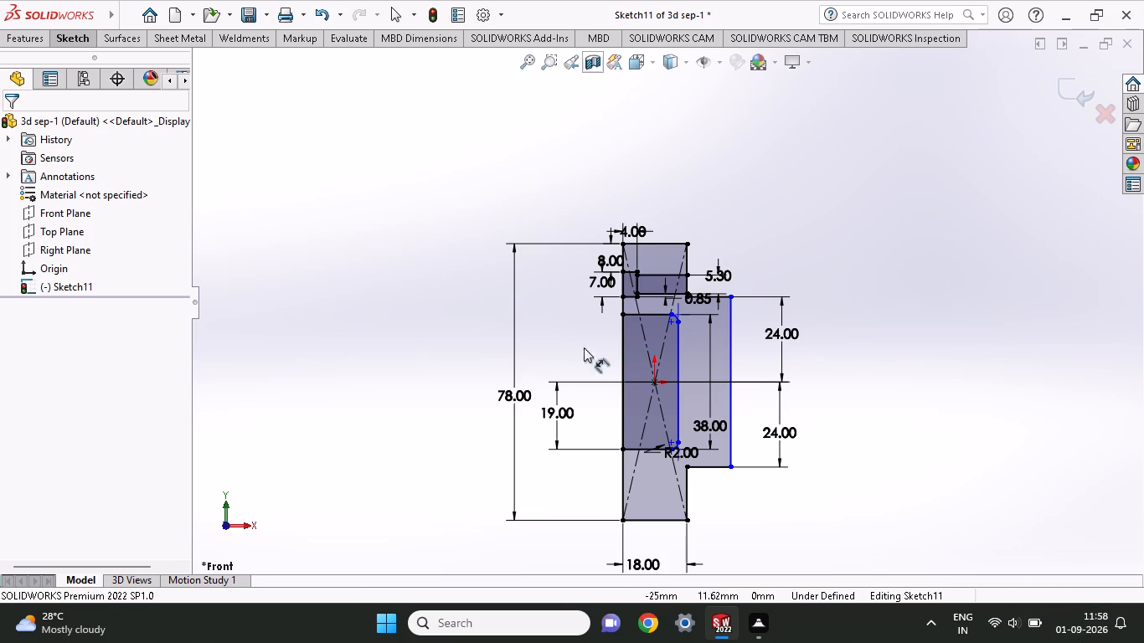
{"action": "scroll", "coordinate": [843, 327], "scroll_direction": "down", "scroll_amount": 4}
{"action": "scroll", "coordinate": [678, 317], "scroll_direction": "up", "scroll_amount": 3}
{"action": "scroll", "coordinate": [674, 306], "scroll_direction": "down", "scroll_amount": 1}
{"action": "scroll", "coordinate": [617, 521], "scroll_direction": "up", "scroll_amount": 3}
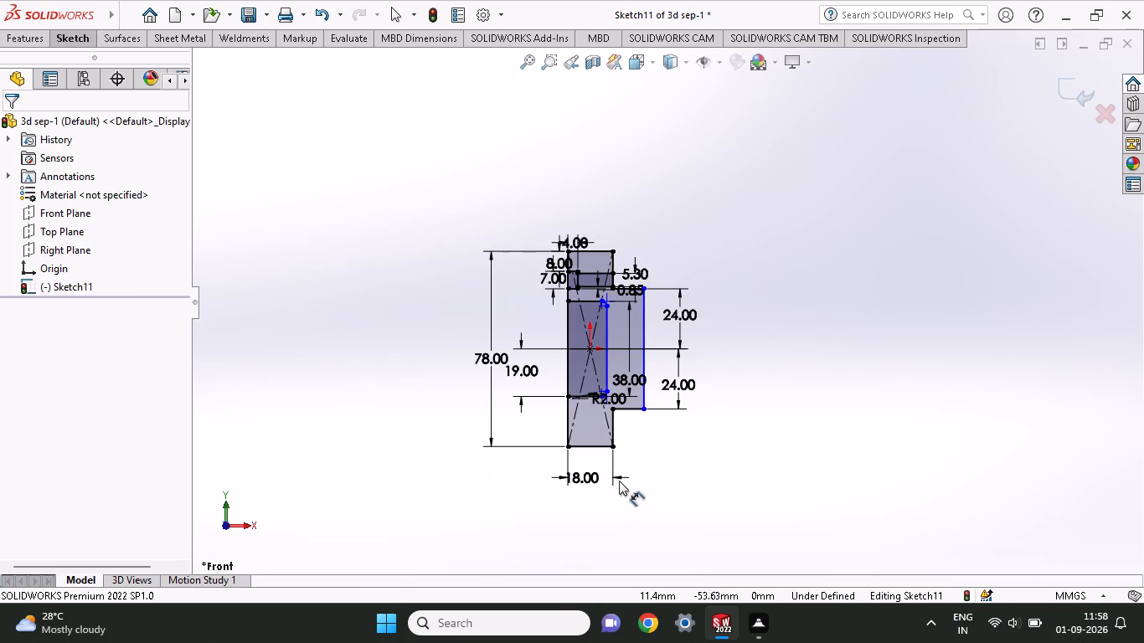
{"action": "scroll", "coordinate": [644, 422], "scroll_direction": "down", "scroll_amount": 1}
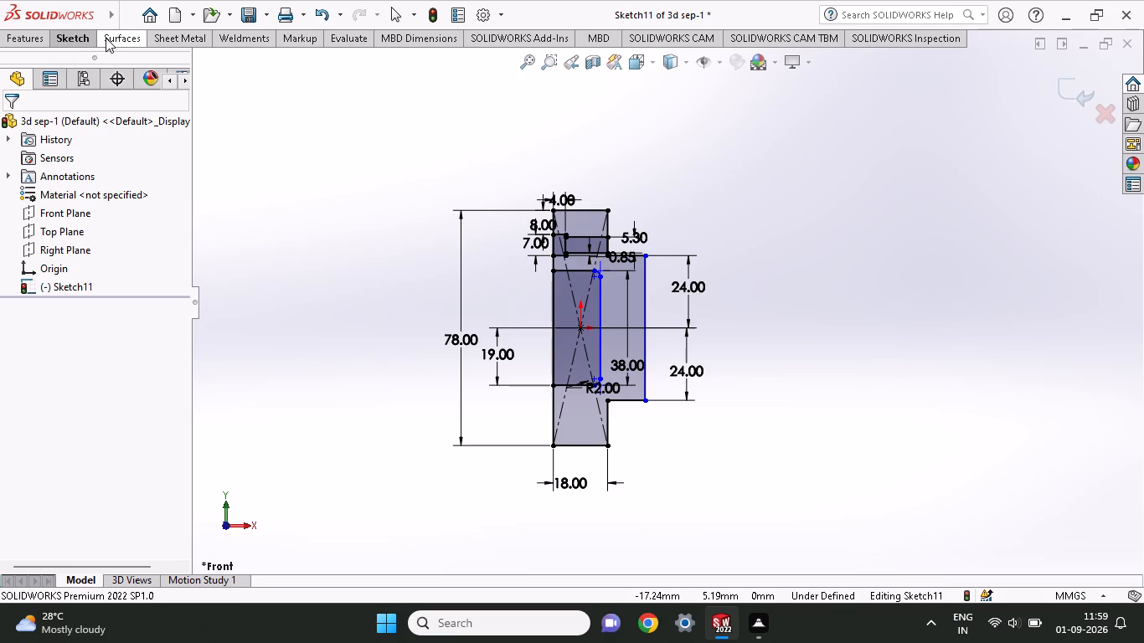
Sketch a horizontal centerline about 67 mm long from the midpoint of the profile's left edge through the origin and beyond the profile.
{"action": "left_click", "coordinate": [89, 42]}
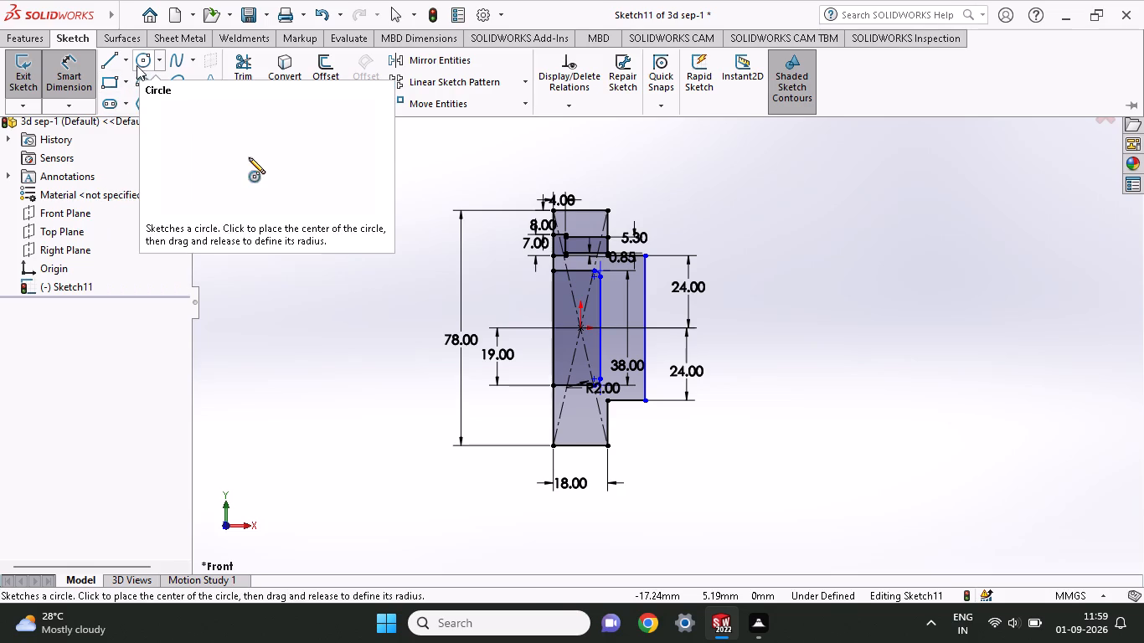
{"action": "left_click", "coordinate": [128, 65]}
{"action": "left_click", "coordinate": [131, 108]}
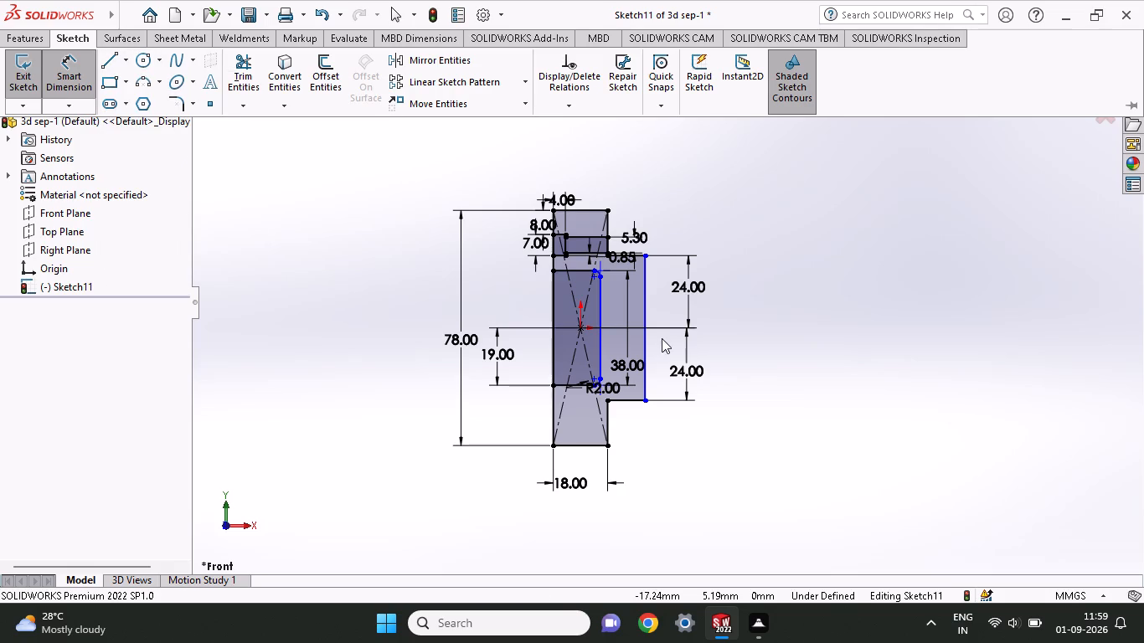
{"action": "left_click", "coordinate": [551, 330]}
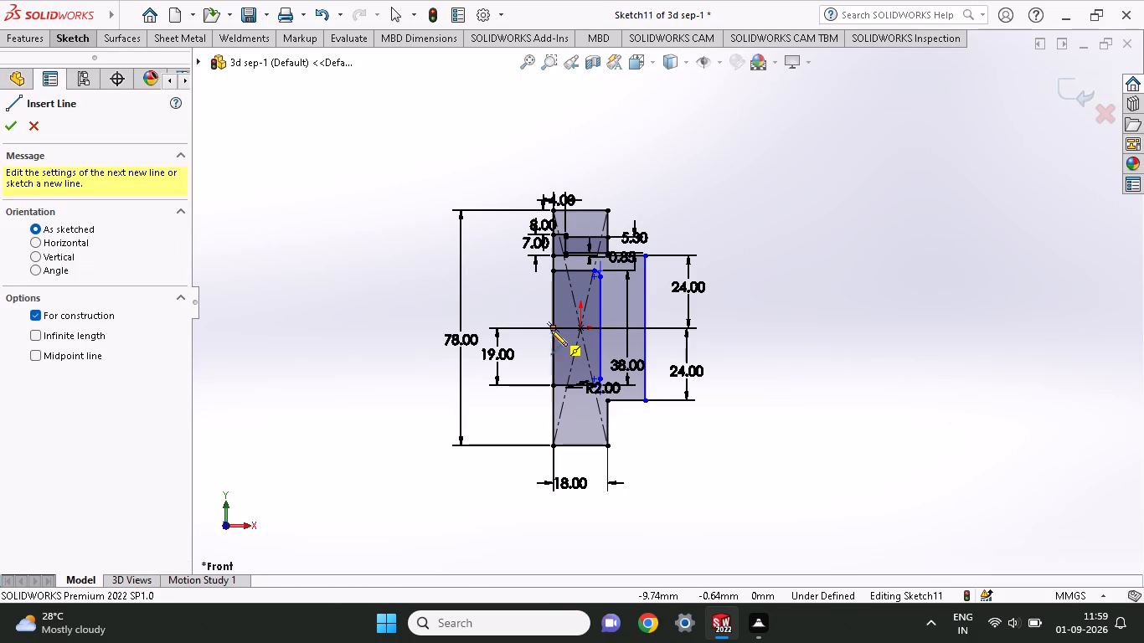
{"action": "left_click", "coordinate": [755, 329]}
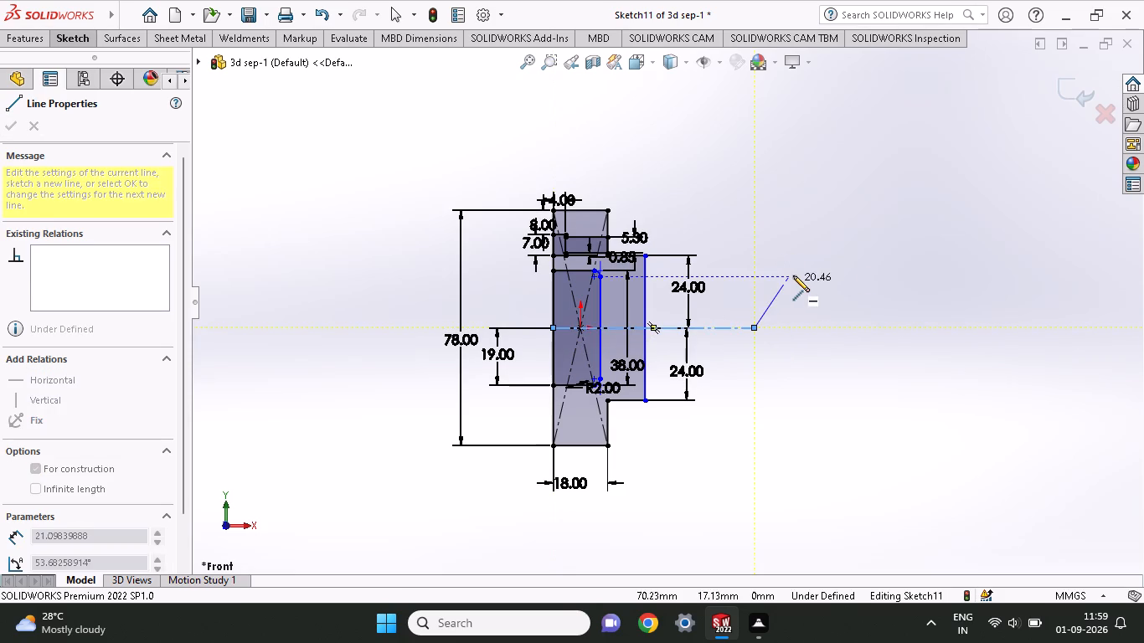
{"action": "right_click", "coordinate": [793, 275]}
{"action": "left_click", "coordinate": [805, 291]}
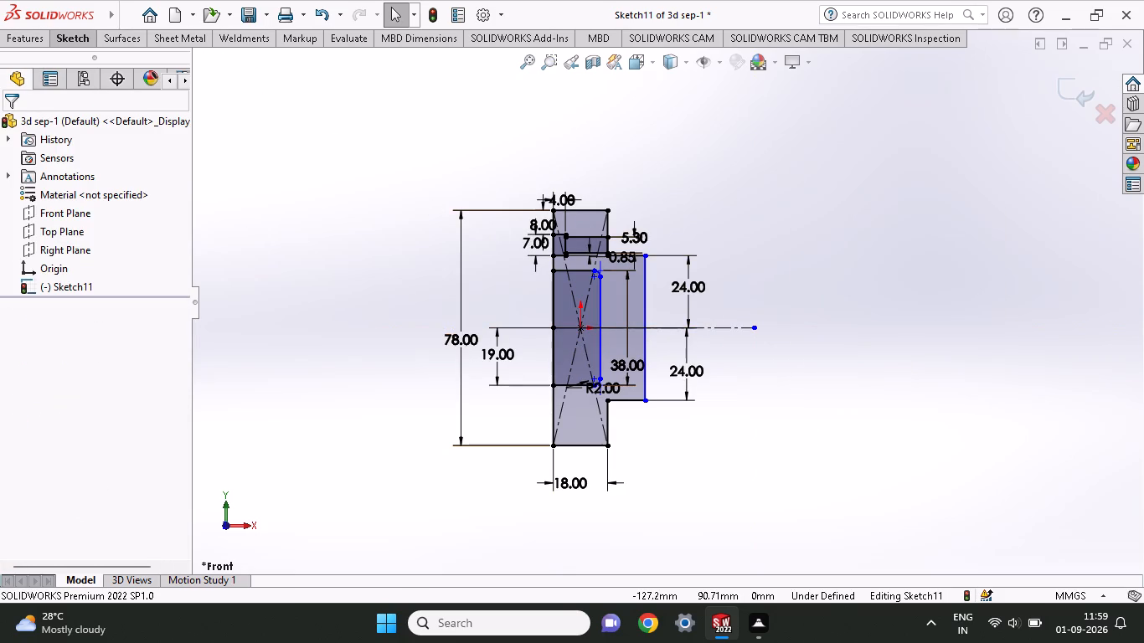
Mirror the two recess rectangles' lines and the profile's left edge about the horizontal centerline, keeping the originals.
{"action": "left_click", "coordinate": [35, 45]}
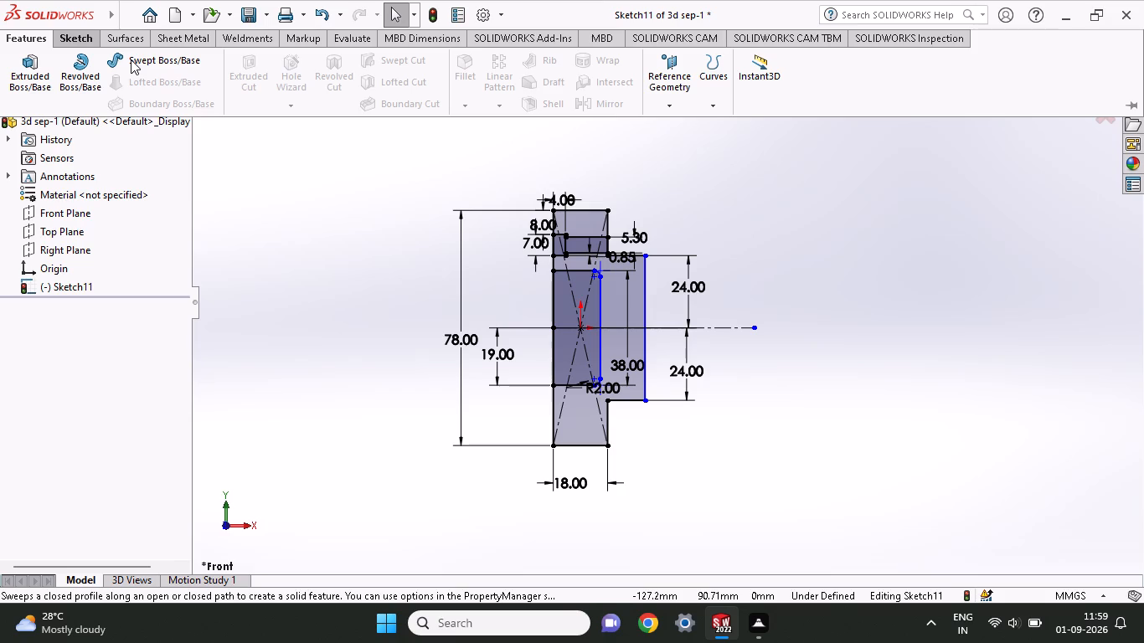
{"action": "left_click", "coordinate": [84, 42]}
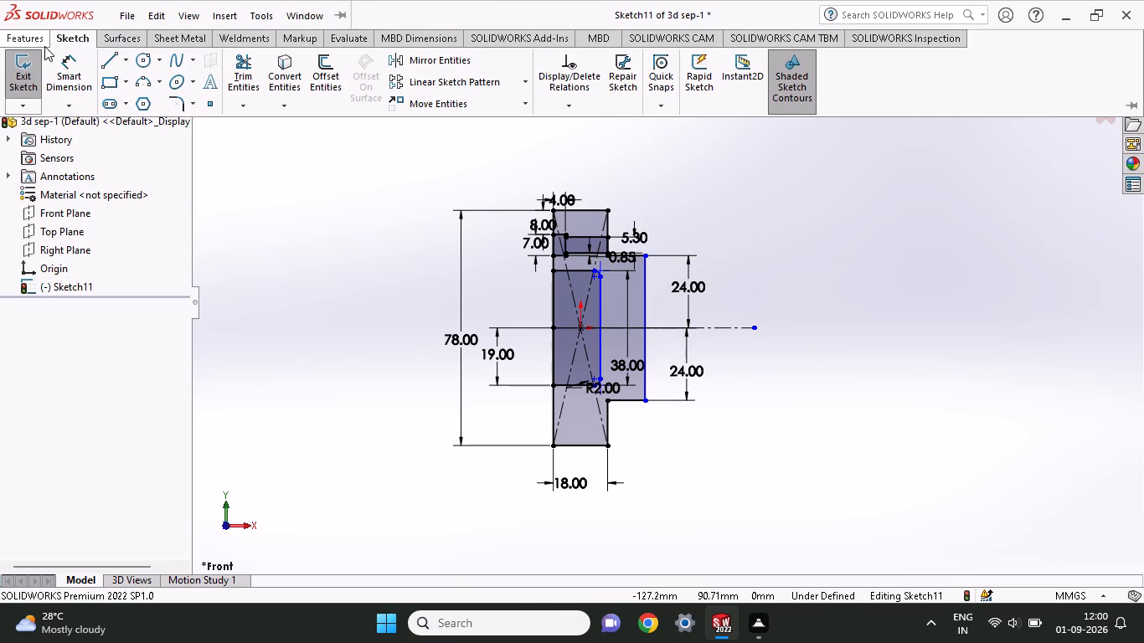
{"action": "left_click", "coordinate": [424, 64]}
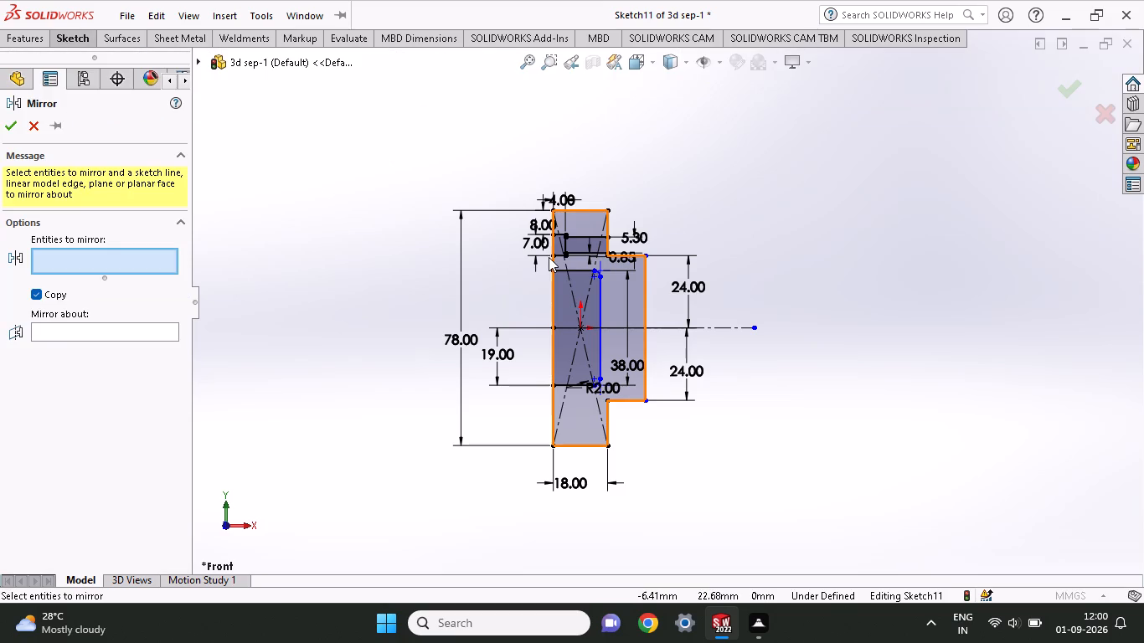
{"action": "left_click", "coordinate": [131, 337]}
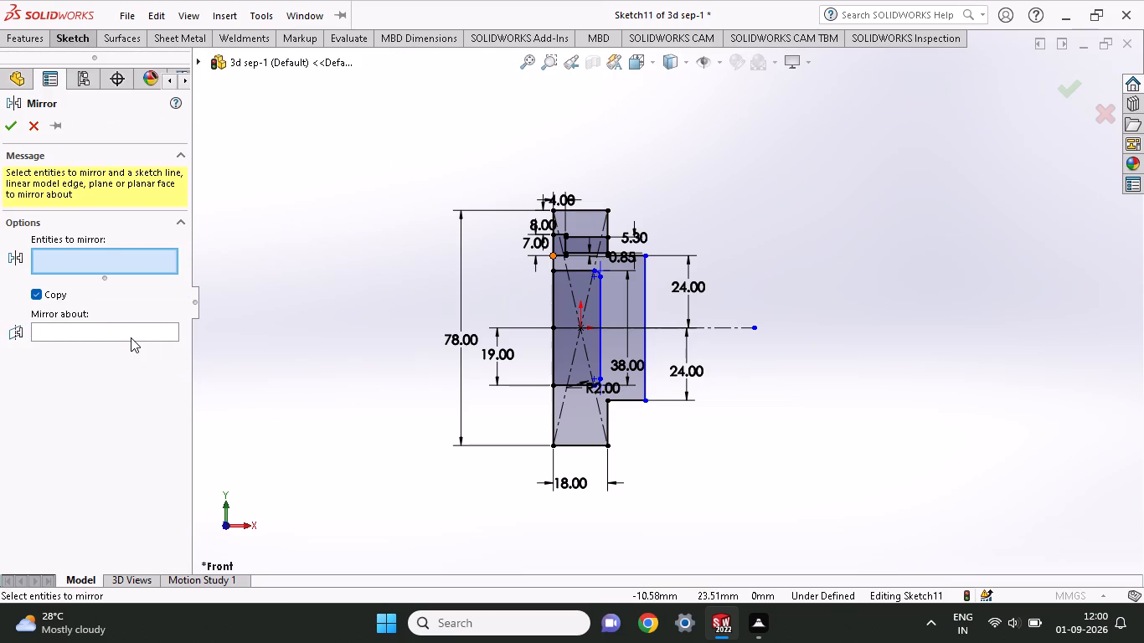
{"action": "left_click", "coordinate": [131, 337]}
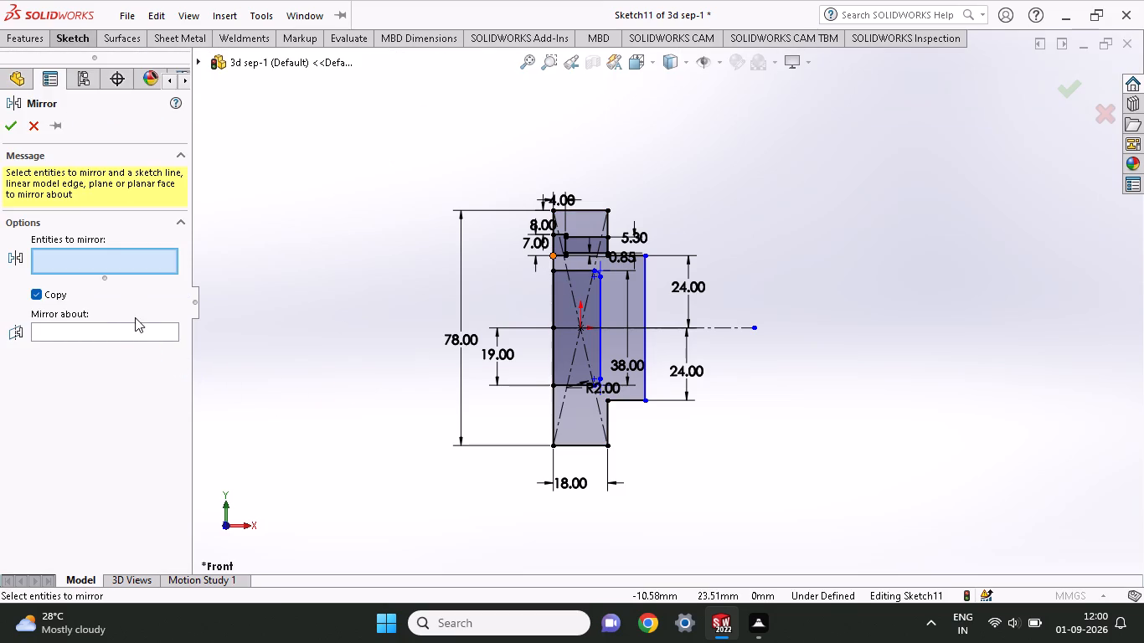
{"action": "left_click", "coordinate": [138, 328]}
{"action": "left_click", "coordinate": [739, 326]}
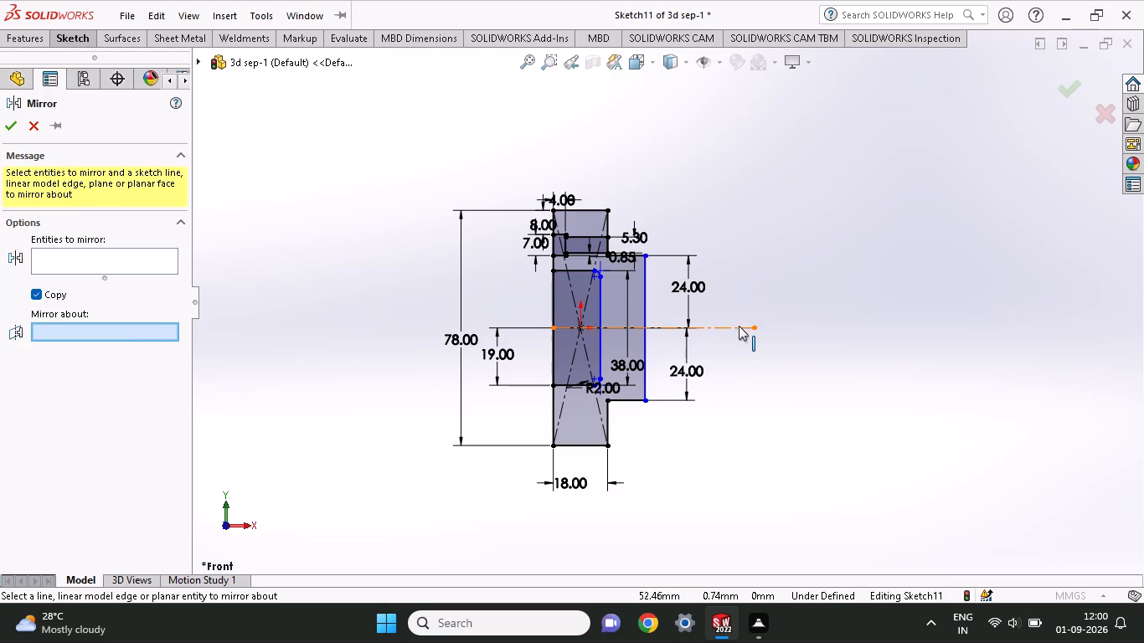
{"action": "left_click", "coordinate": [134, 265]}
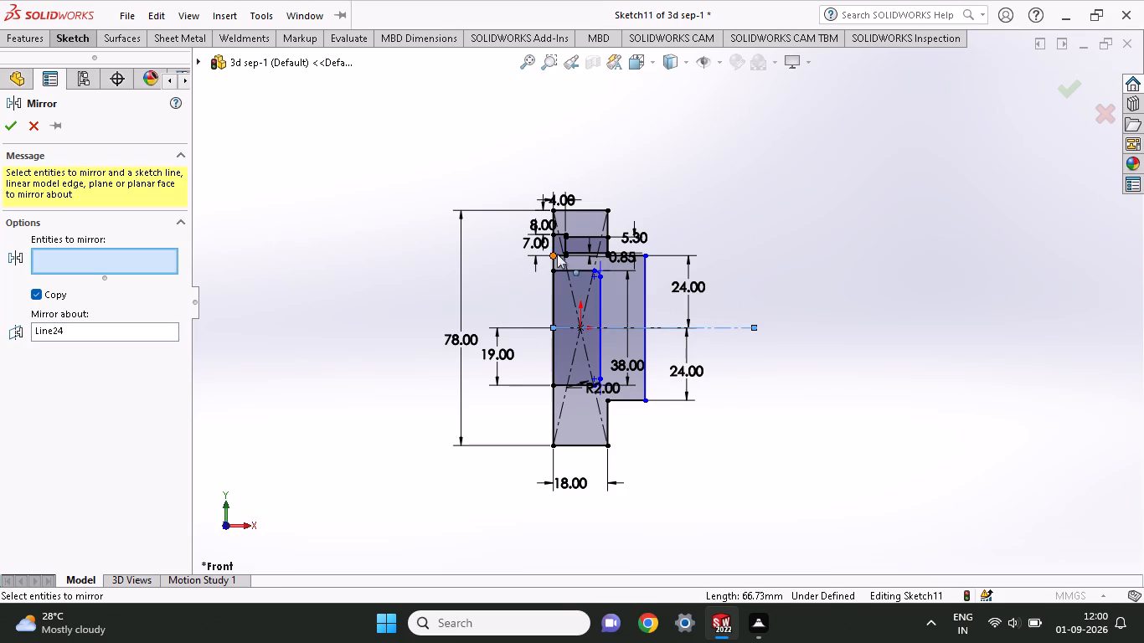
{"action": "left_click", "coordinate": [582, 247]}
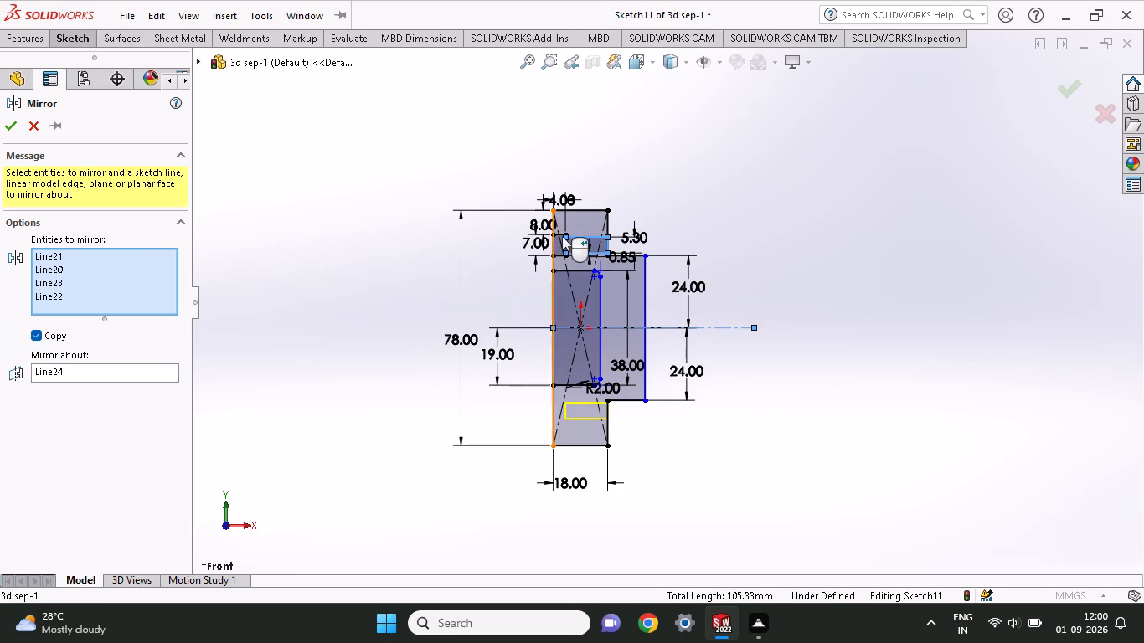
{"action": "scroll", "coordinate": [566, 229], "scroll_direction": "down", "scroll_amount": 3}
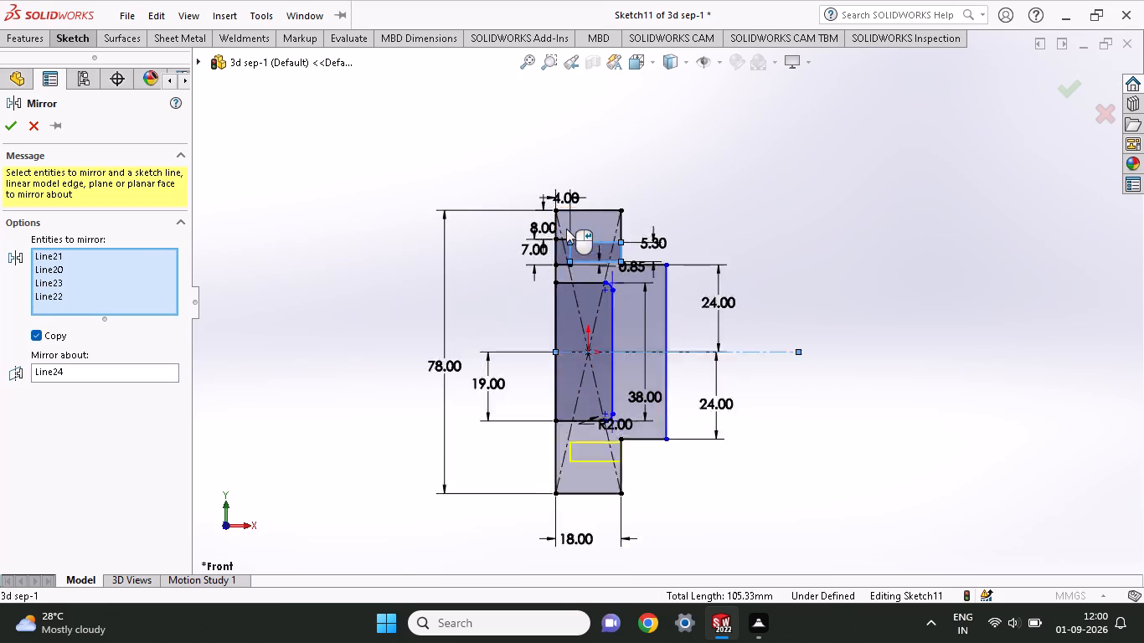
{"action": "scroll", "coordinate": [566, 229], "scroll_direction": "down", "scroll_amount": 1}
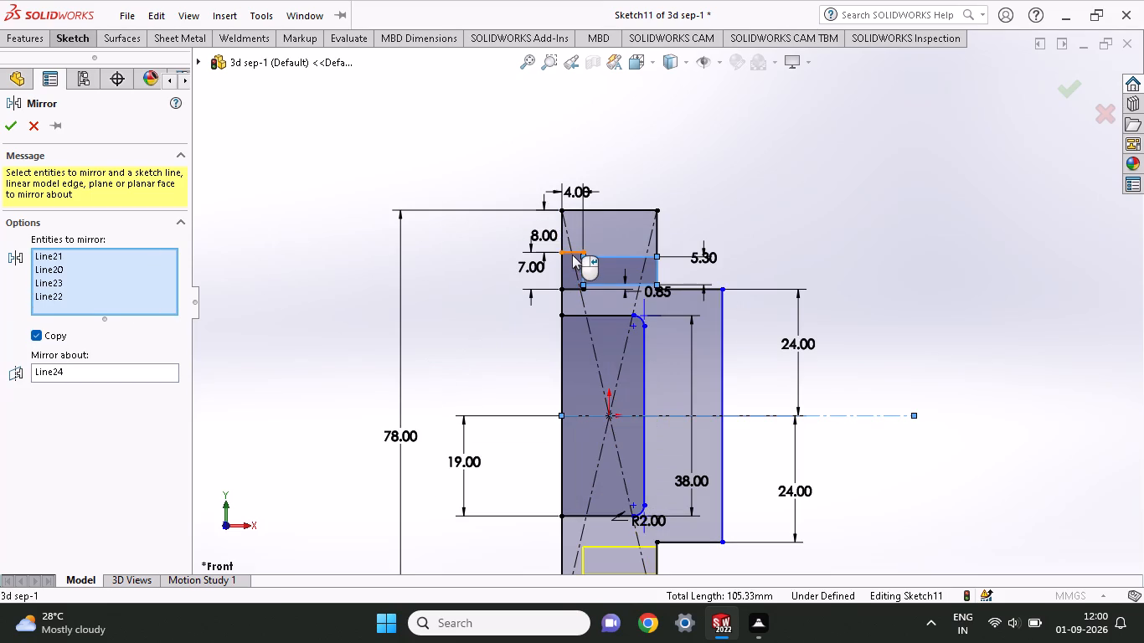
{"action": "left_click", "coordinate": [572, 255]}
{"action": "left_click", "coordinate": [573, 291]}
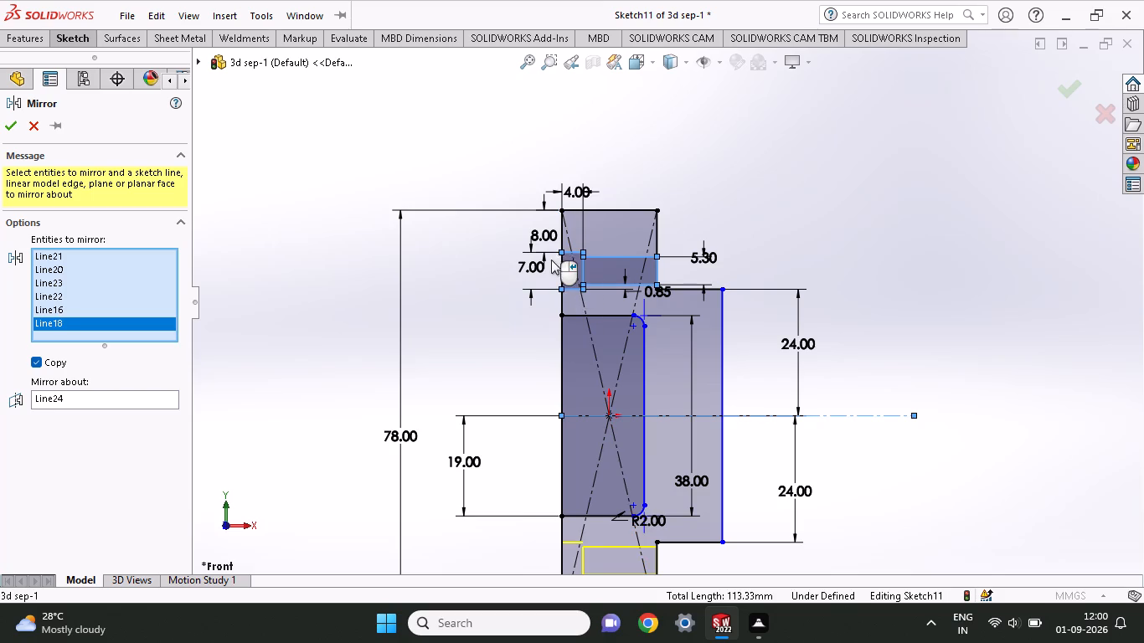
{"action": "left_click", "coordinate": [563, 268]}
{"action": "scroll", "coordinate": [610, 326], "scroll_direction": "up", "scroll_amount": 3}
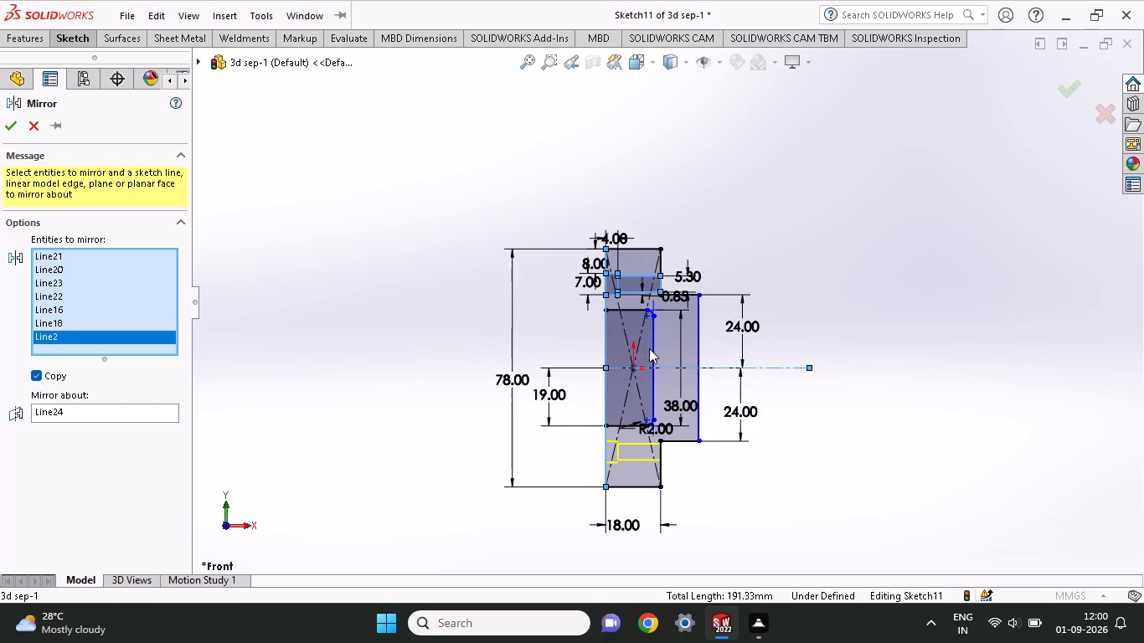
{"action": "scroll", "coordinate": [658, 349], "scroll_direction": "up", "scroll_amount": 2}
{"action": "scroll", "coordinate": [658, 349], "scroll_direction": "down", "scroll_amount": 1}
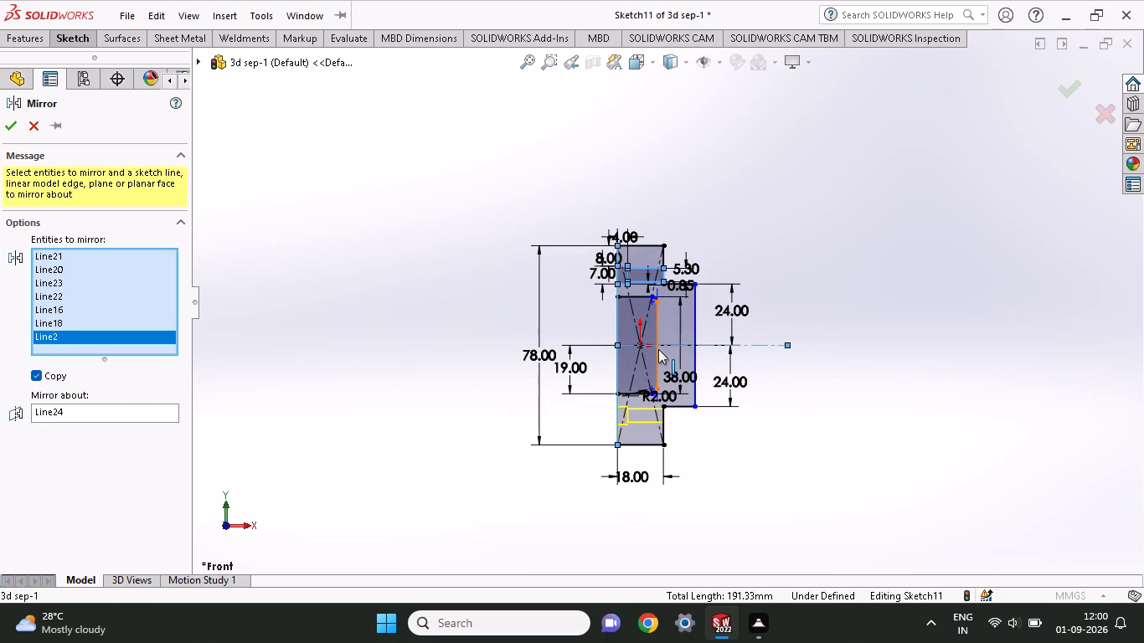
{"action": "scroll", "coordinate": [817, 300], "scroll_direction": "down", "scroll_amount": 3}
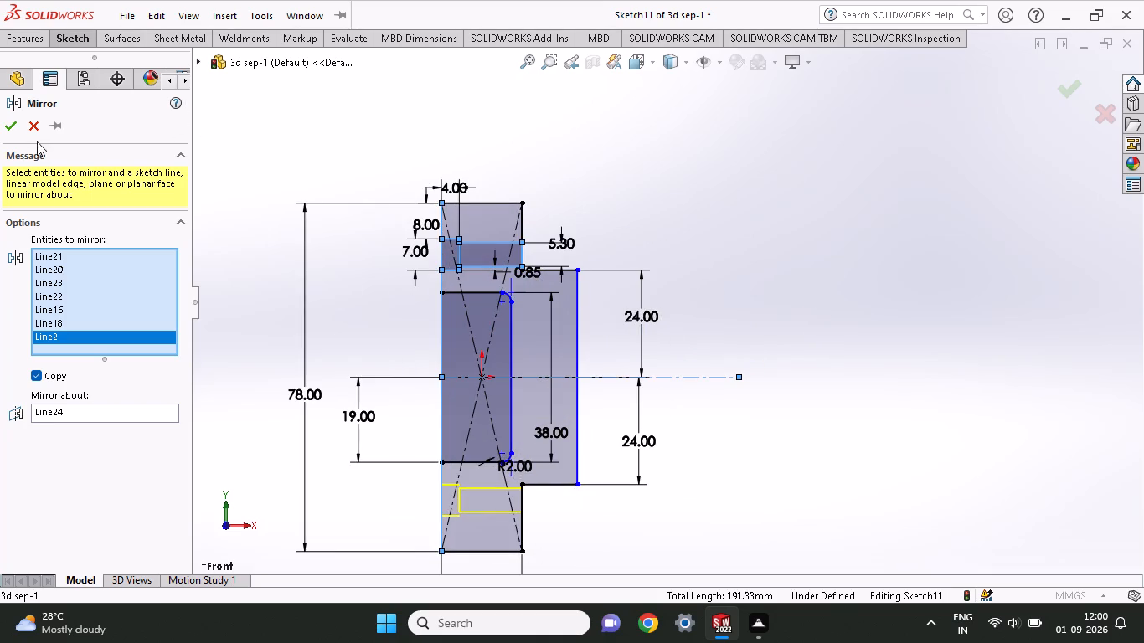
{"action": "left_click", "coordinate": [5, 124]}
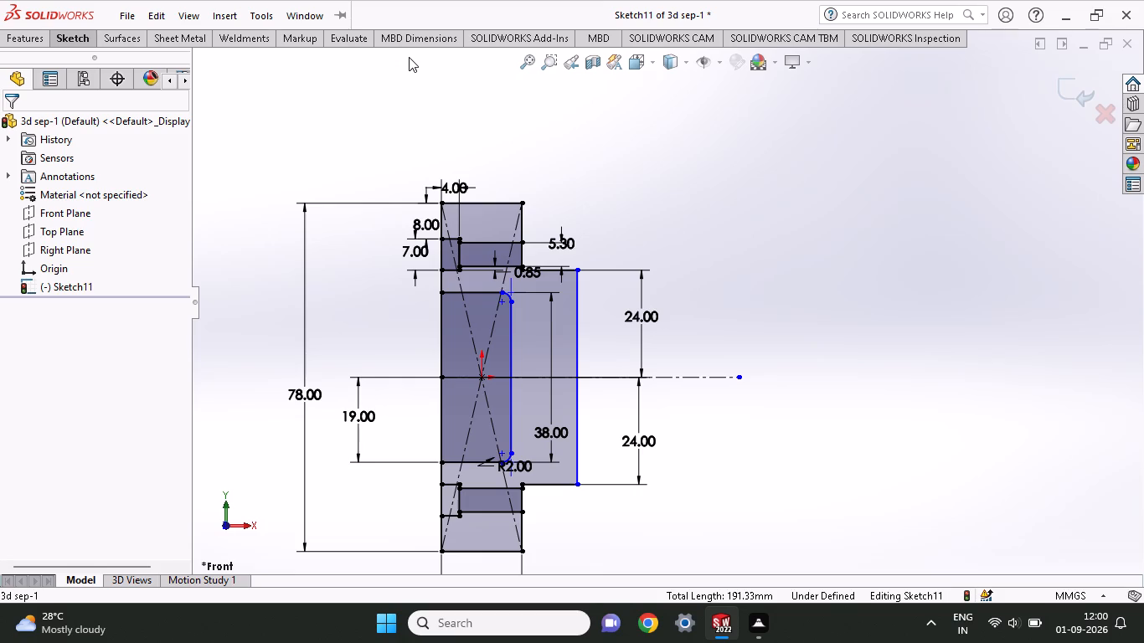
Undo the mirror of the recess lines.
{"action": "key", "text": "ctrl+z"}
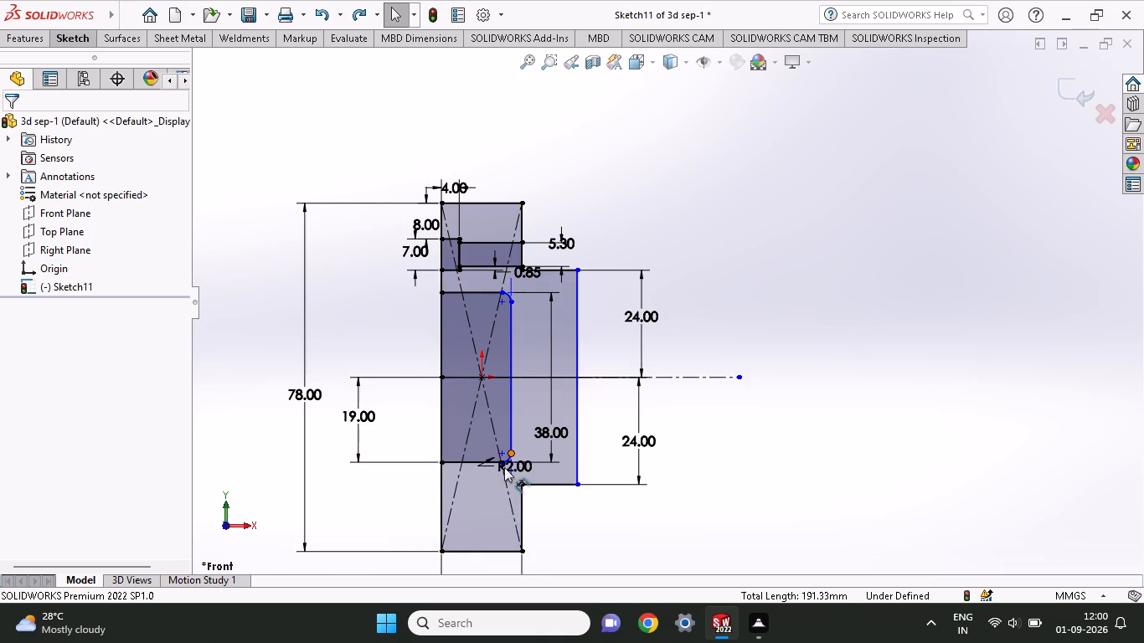
Sketch a 5 by 20 mm corner rectangle from the inner rectangle's lower edge down to the midpoint of the profile's bottom edge.
{"action": "scroll", "coordinate": [502, 485], "scroll_direction": "down", "scroll_amount": 1}
{"action": "scroll", "coordinate": [501, 499], "scroll_direction": "up", "scroll_amount": 1}
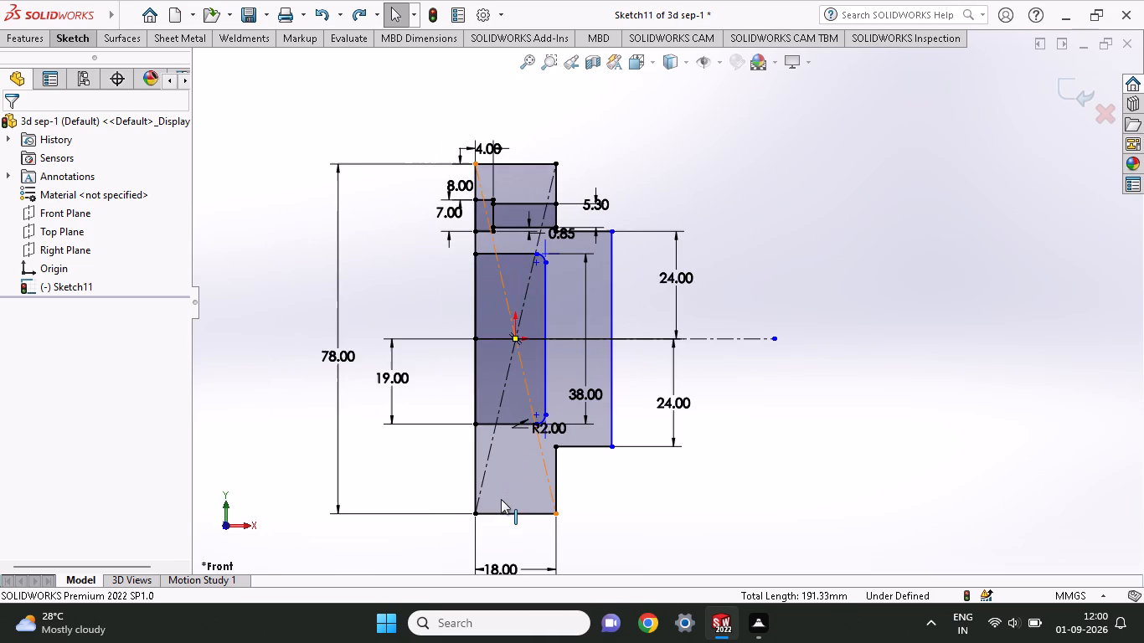
{"action": "scroll", "coordinate": [501, 499], "scroll_direction": "up", "scroll_amount": 2}
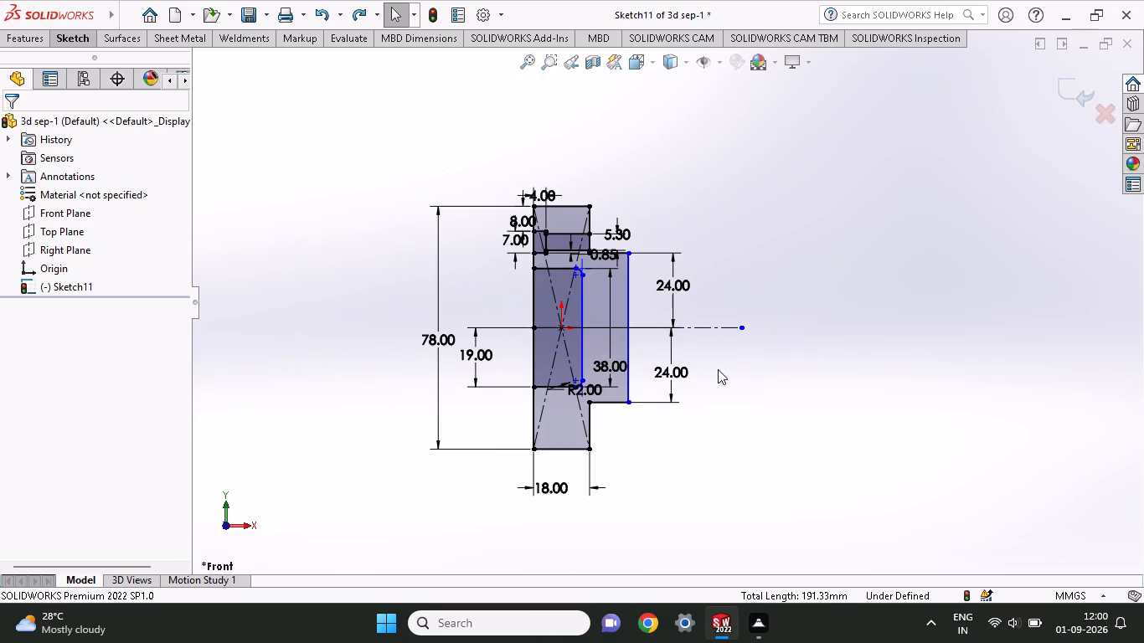
{"action": "scroll", "coordinate": [718, 369], "scroll_direction": "down", "scroll_amount": 2}
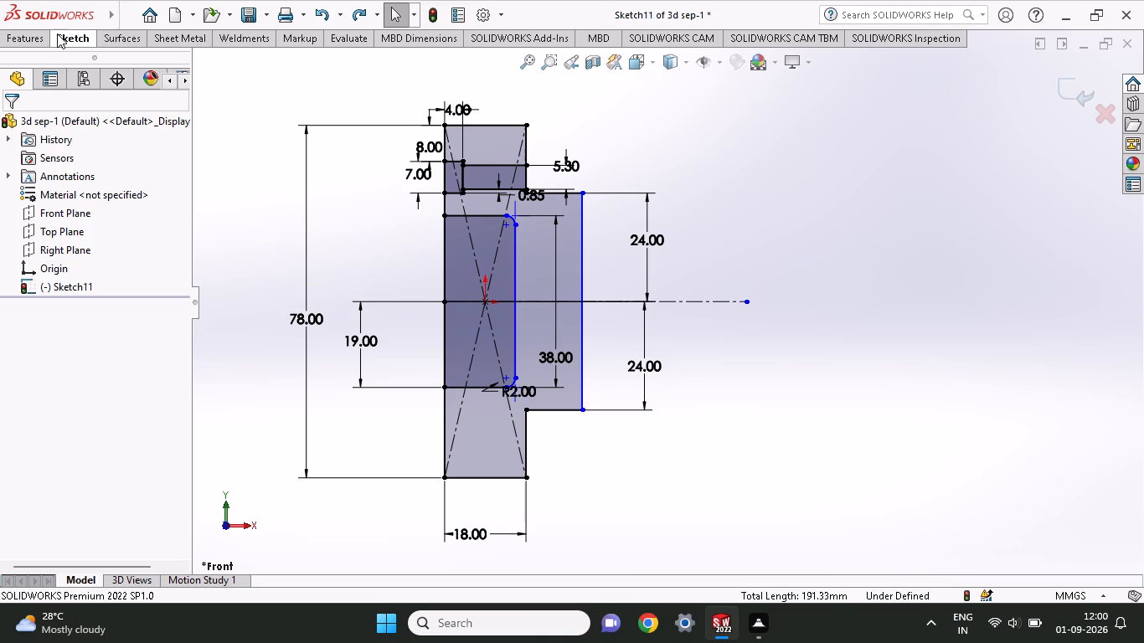
{"action": "left_click", "coordinate": [57, 33]}
{"action": "left_click", "coordinate": [118, 85]}
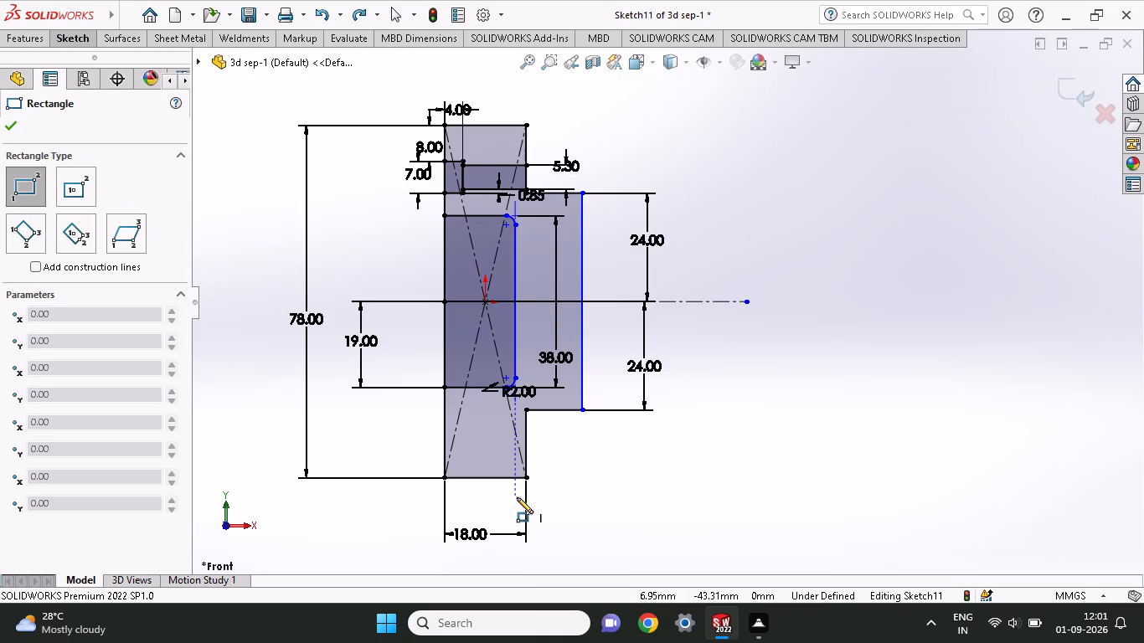
{"action": "left_click", "coordinate": [459, 385]}
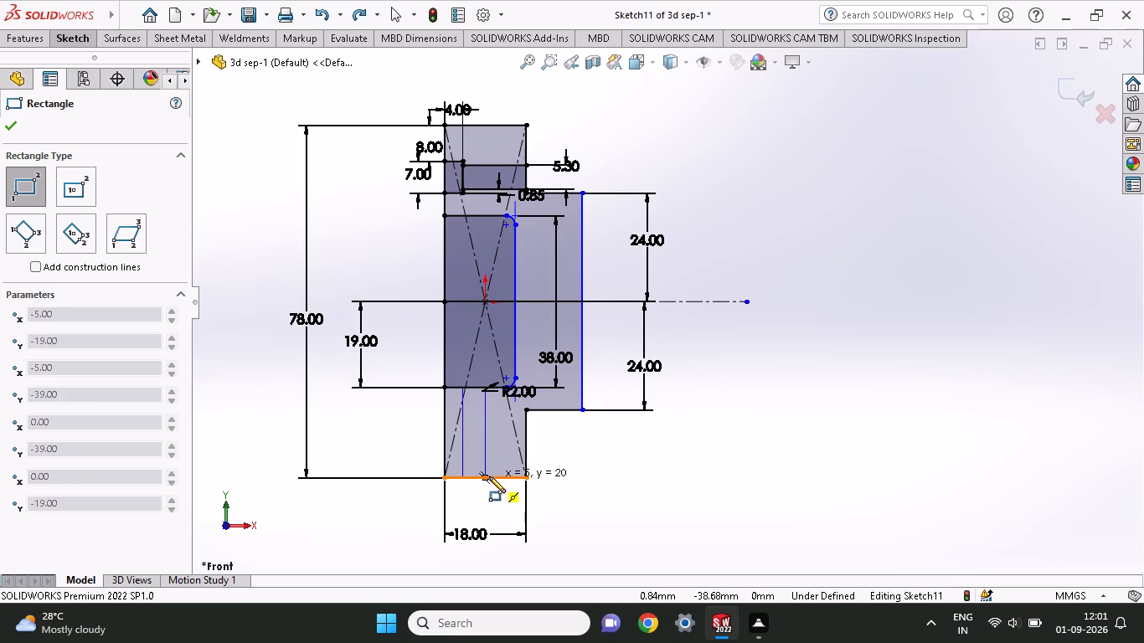
{"action": "left_click", "coordinate": [489, 476]}
{"action": "right_click", "coordinate": [571, 456]}
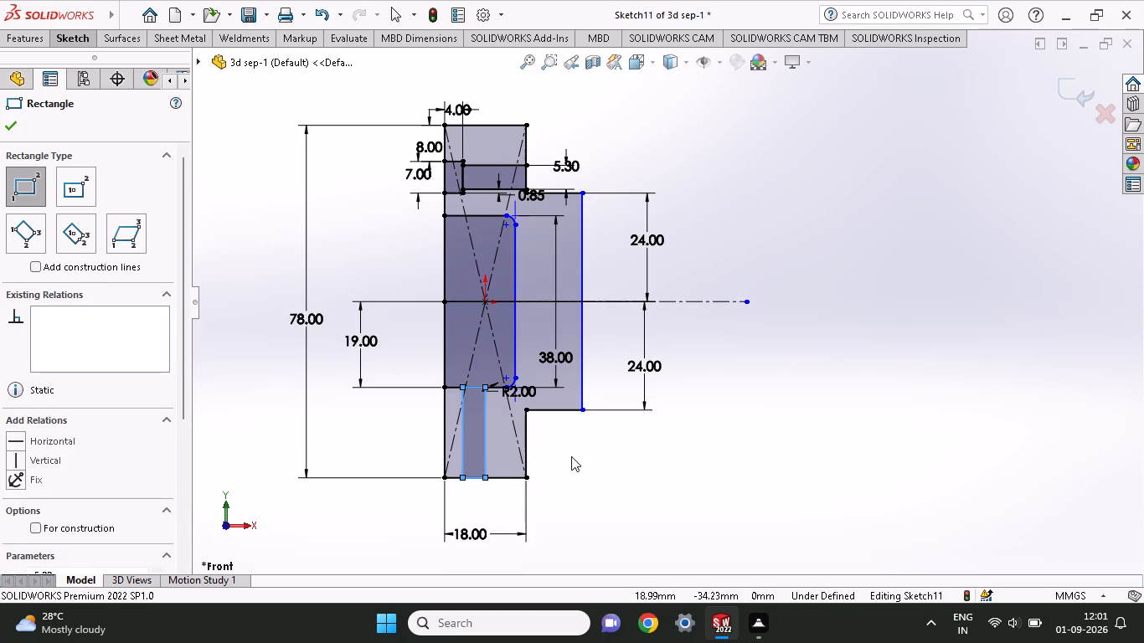
{"action": "left_click", "coordinate": [586, 460]}
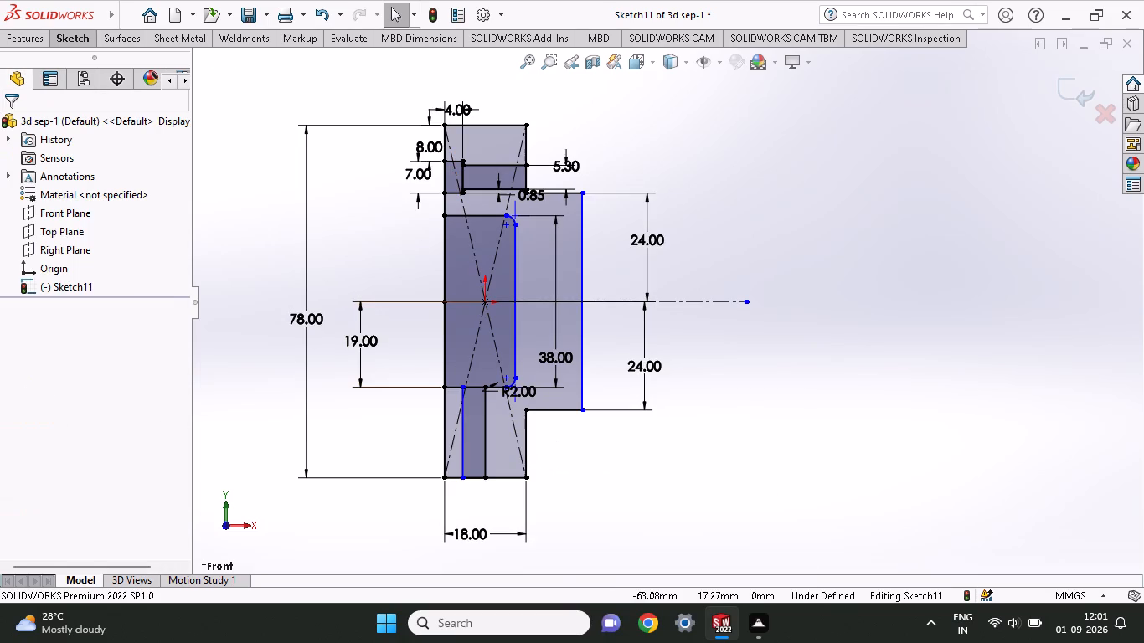
Dimension the narrow lower rectangle's width between its two upper corners at 5 mm.
{"action": "left_click", "coordinate": [52, 0]}
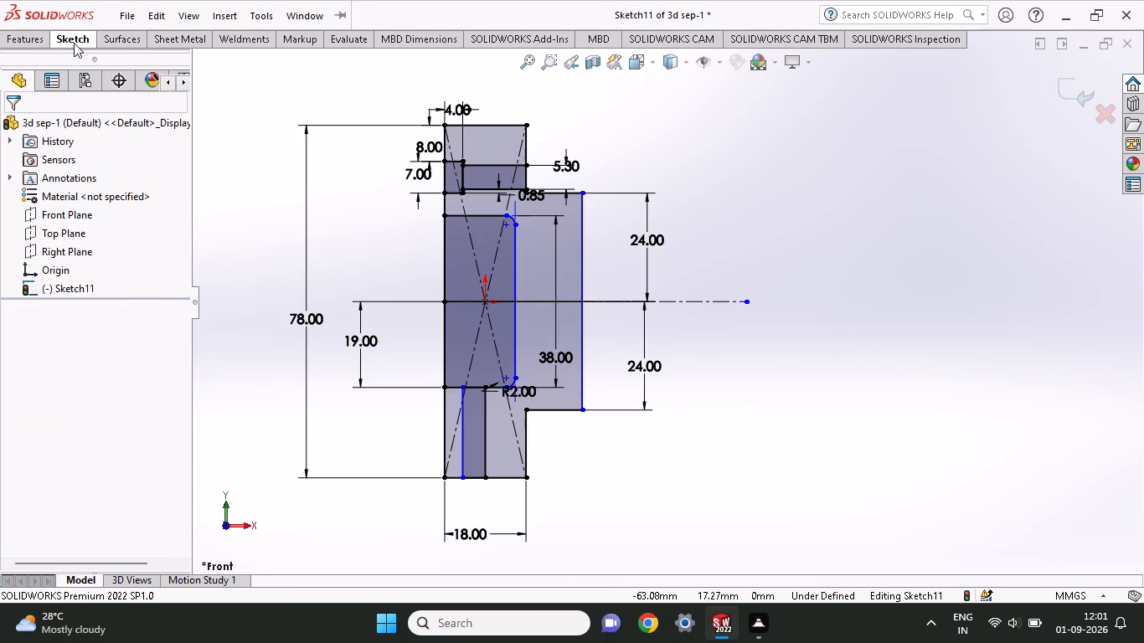
{"action": "left_click", "coordinate": [75, 38]}
{"action": "left_click", "coordinate": [66, 71]}
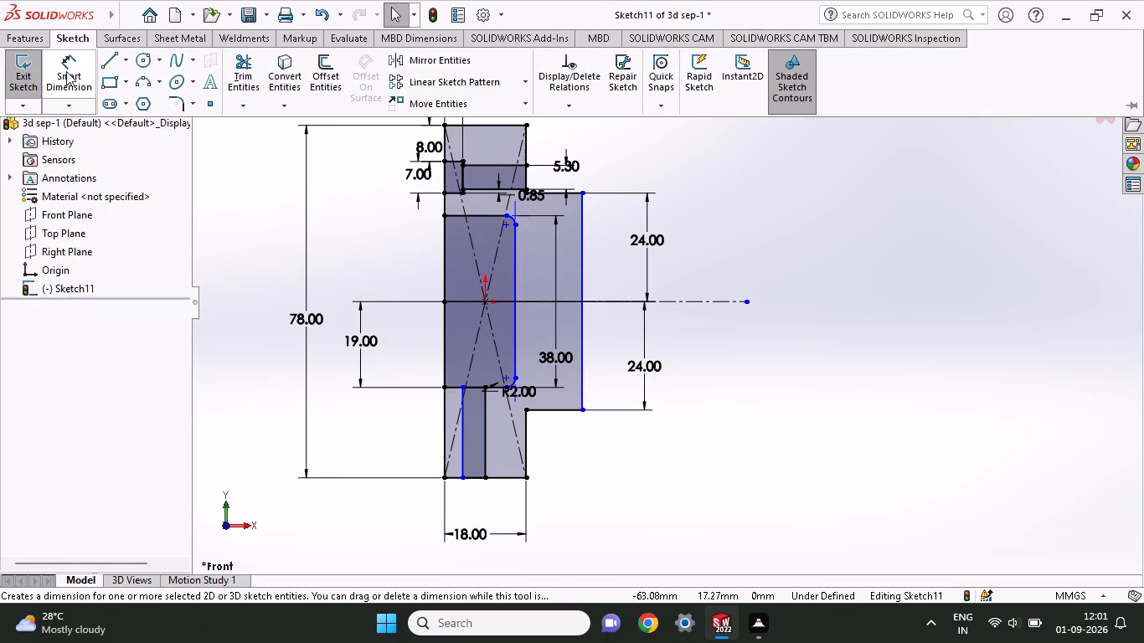
{"action": "left_click", "coordinate": [463, 480]}
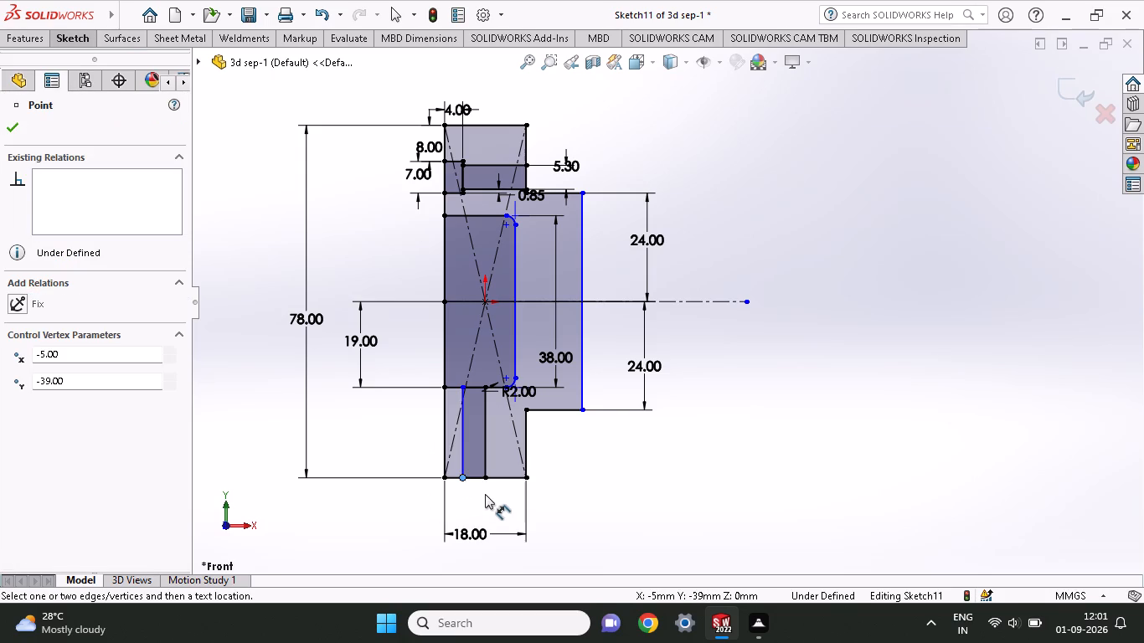
{"action": "key", "text": "Escape"}
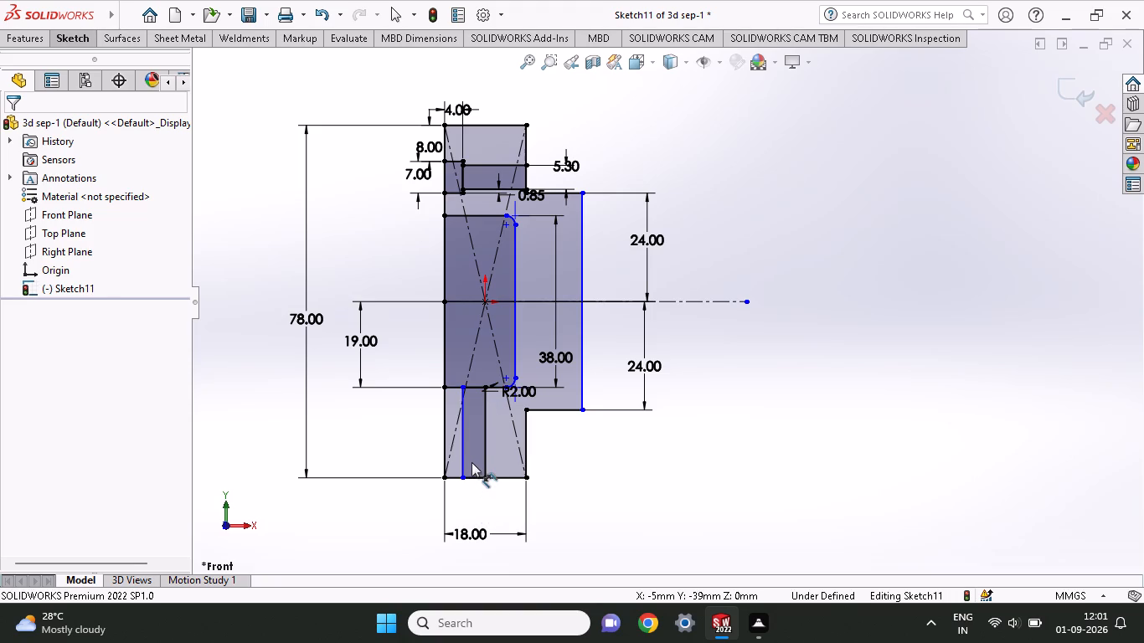
{"action": "left_click", "coordinate": [464, 387]}
{"action": "left_click", "coordinate": [487, 387]}
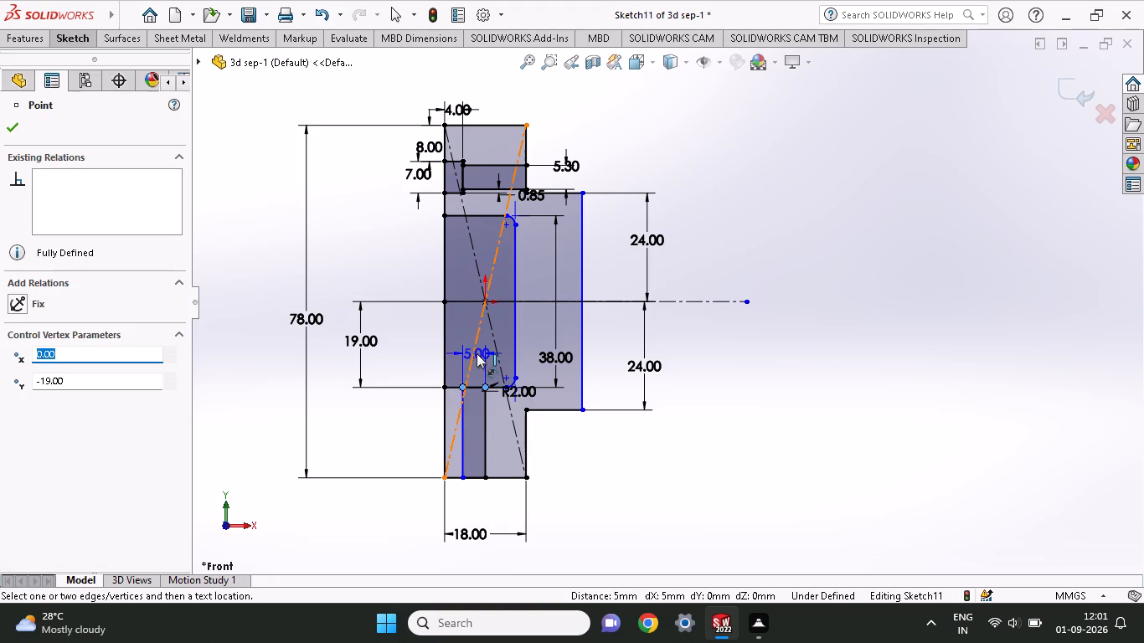
{"action": "left_click", "coordinate": [477, 353]}
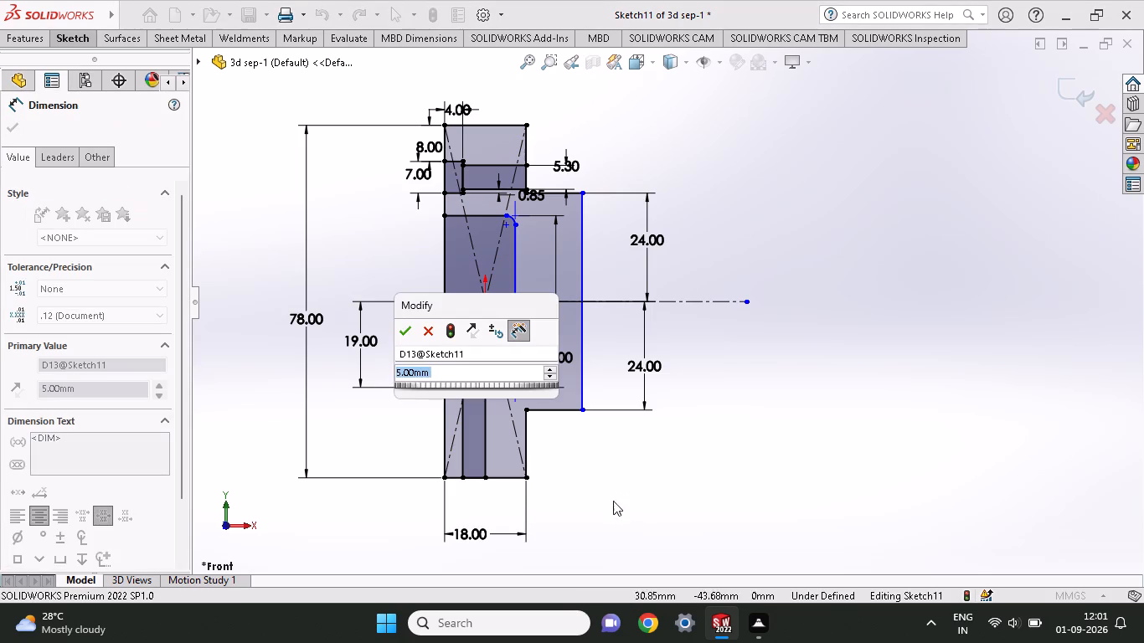
{"action": "left_click", "coordinate": [402, 331]}
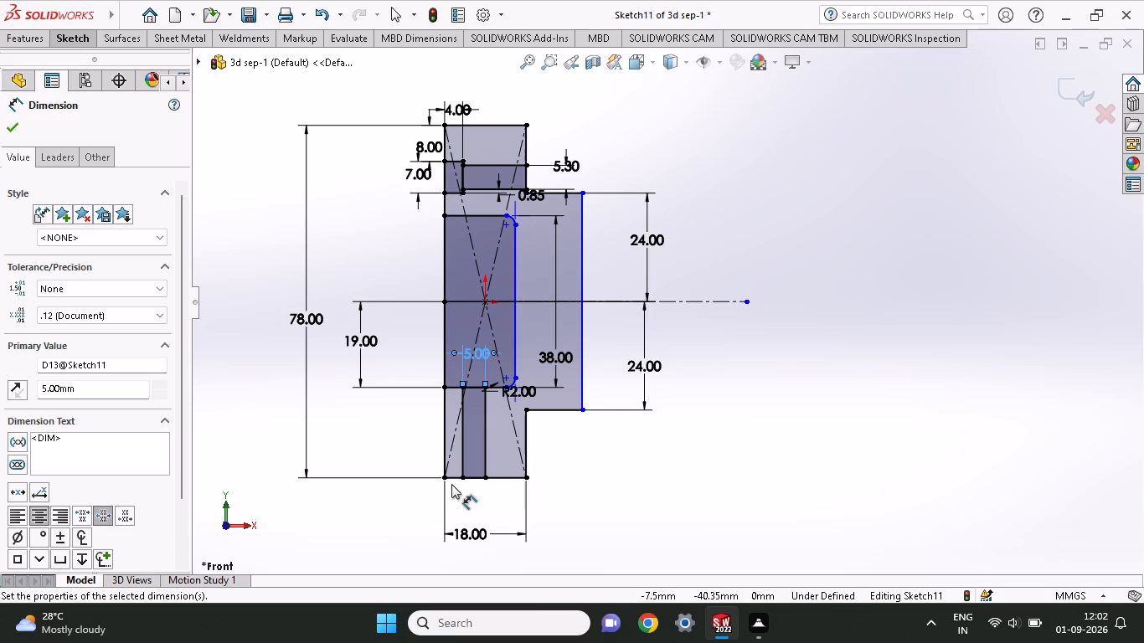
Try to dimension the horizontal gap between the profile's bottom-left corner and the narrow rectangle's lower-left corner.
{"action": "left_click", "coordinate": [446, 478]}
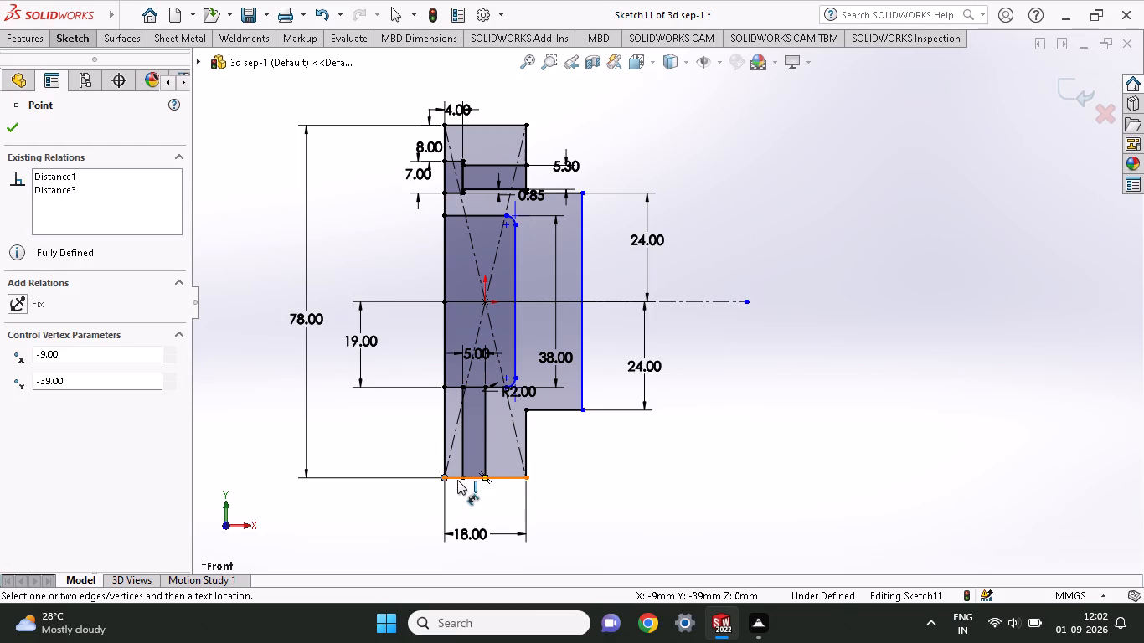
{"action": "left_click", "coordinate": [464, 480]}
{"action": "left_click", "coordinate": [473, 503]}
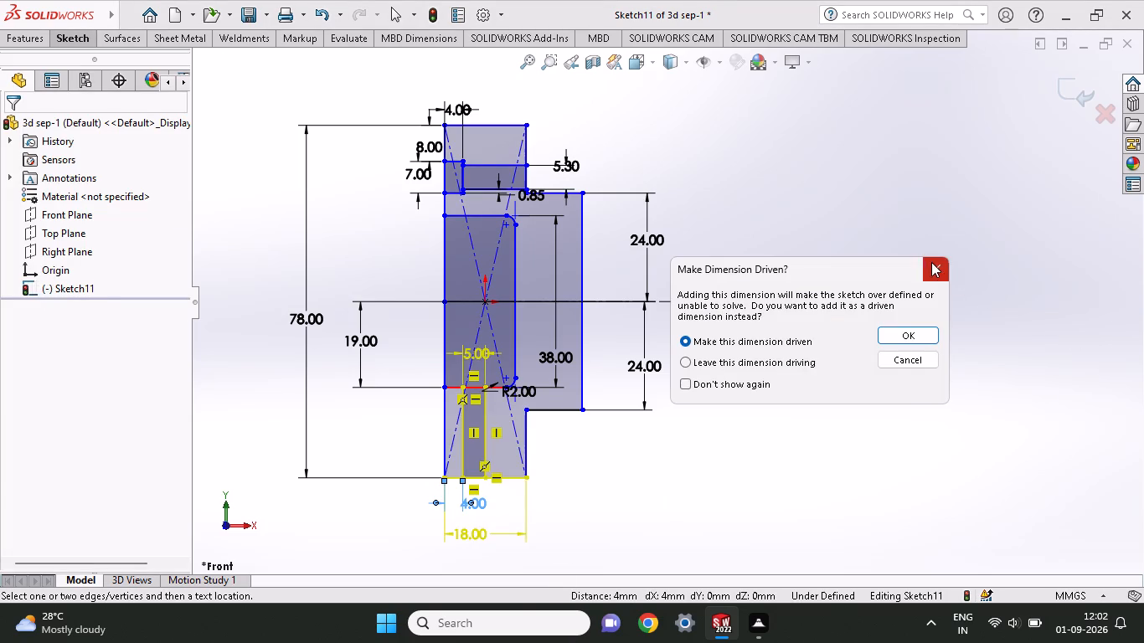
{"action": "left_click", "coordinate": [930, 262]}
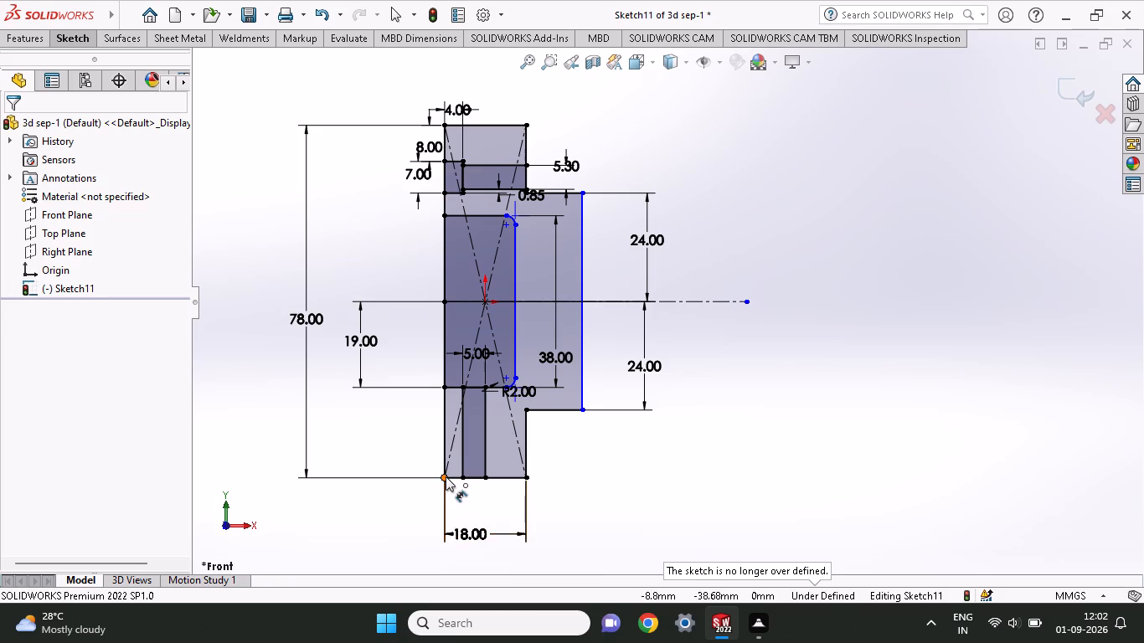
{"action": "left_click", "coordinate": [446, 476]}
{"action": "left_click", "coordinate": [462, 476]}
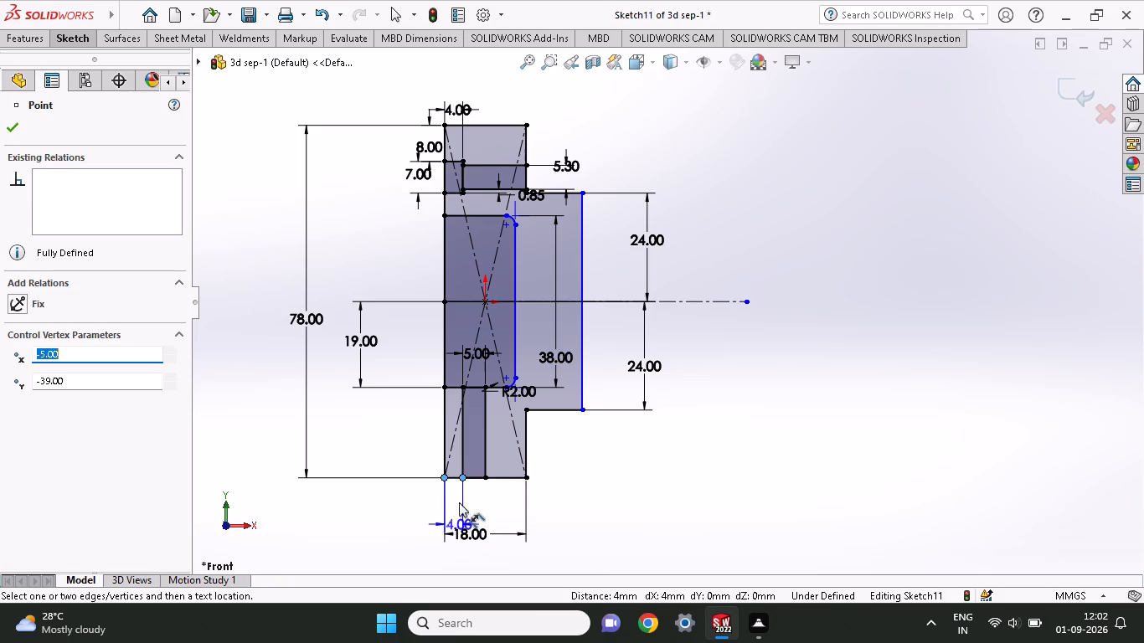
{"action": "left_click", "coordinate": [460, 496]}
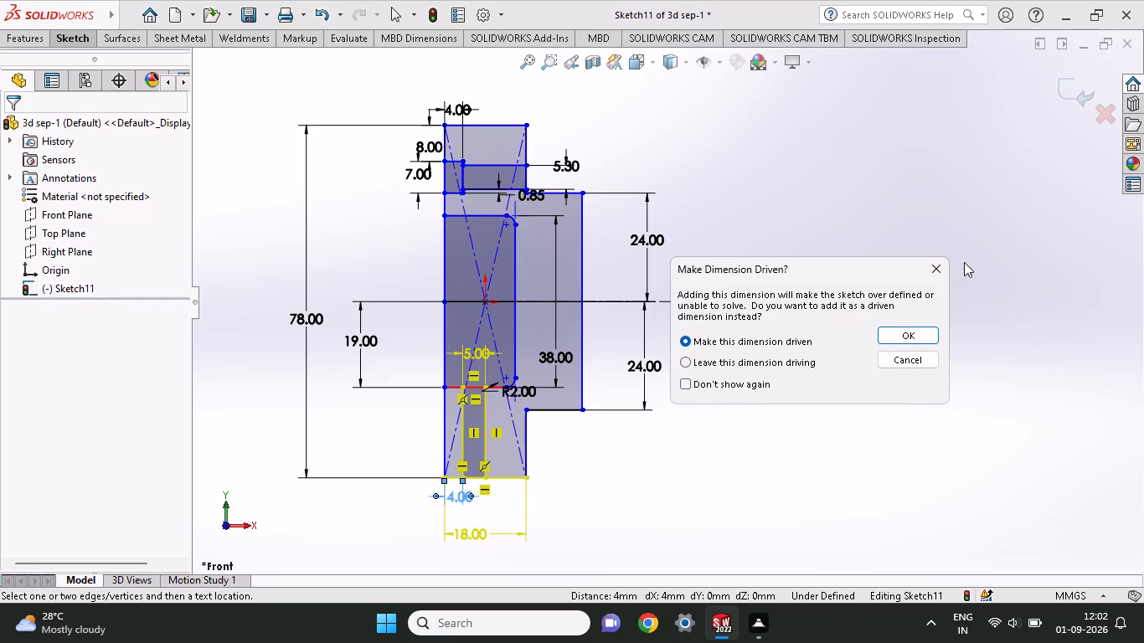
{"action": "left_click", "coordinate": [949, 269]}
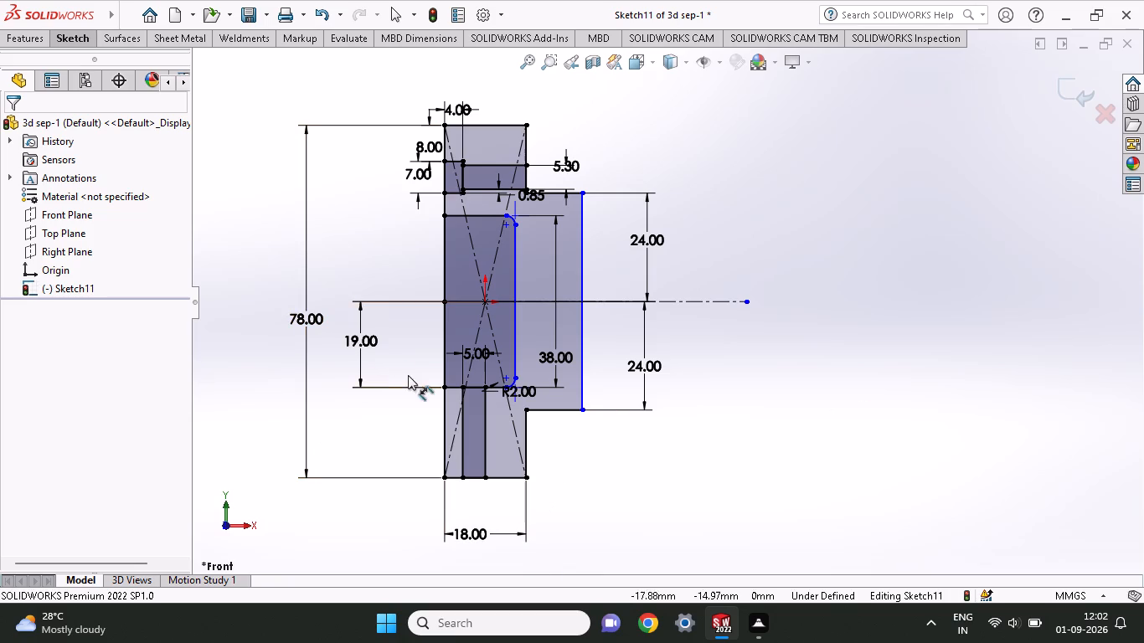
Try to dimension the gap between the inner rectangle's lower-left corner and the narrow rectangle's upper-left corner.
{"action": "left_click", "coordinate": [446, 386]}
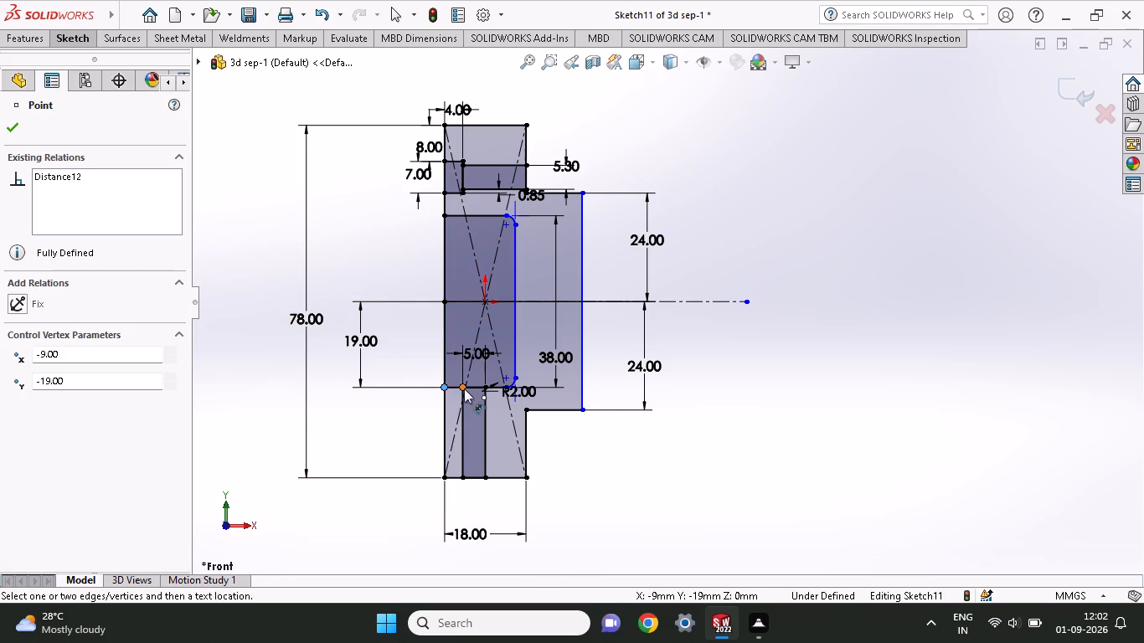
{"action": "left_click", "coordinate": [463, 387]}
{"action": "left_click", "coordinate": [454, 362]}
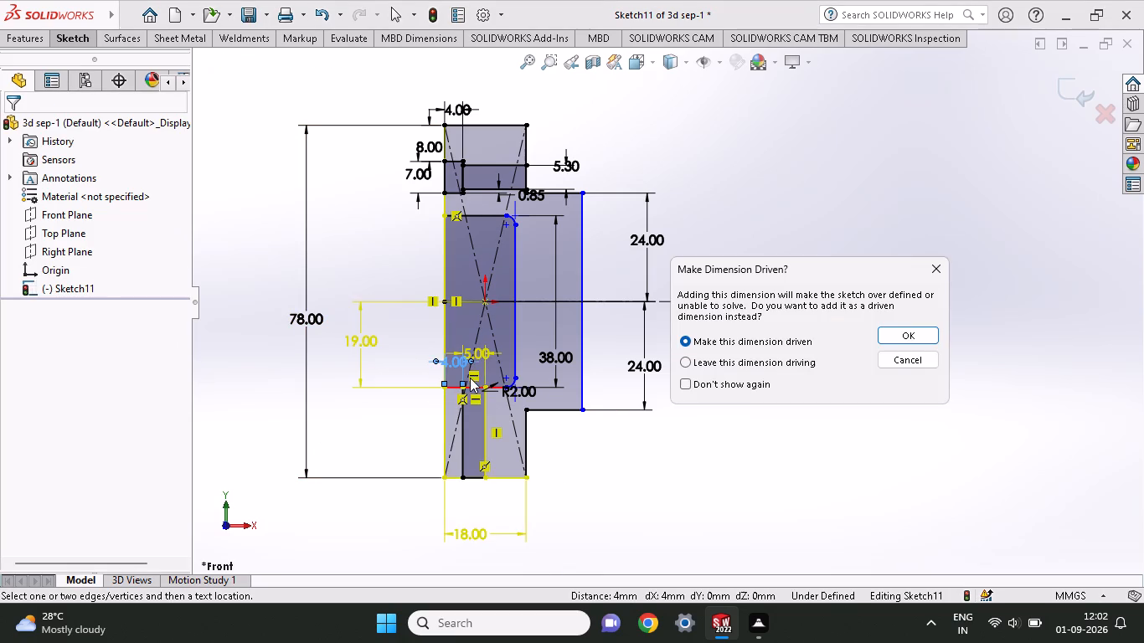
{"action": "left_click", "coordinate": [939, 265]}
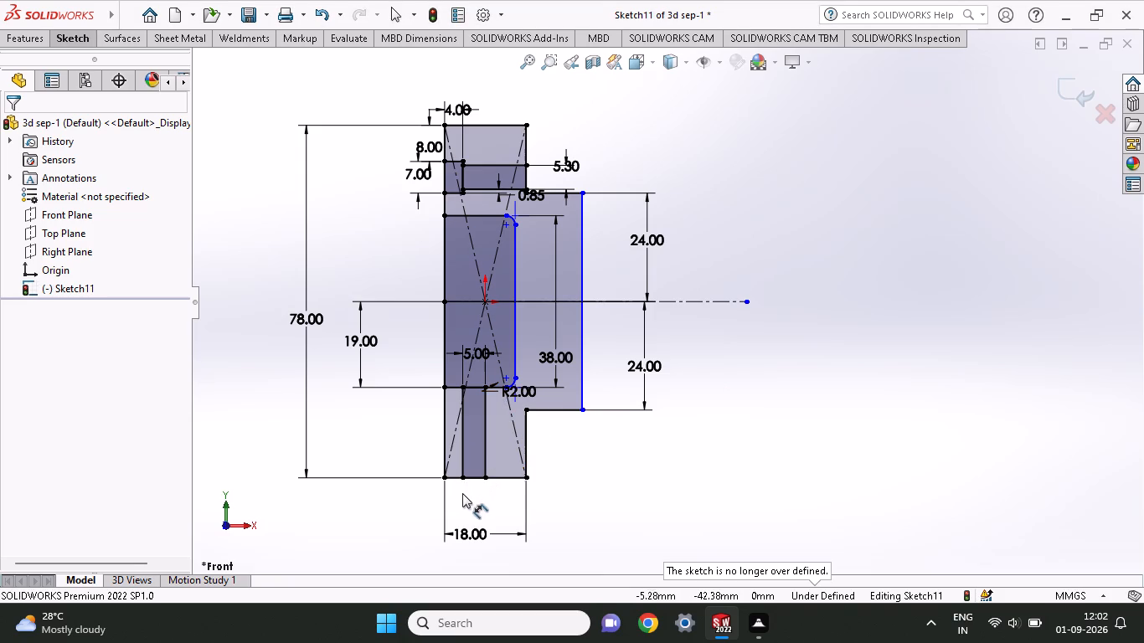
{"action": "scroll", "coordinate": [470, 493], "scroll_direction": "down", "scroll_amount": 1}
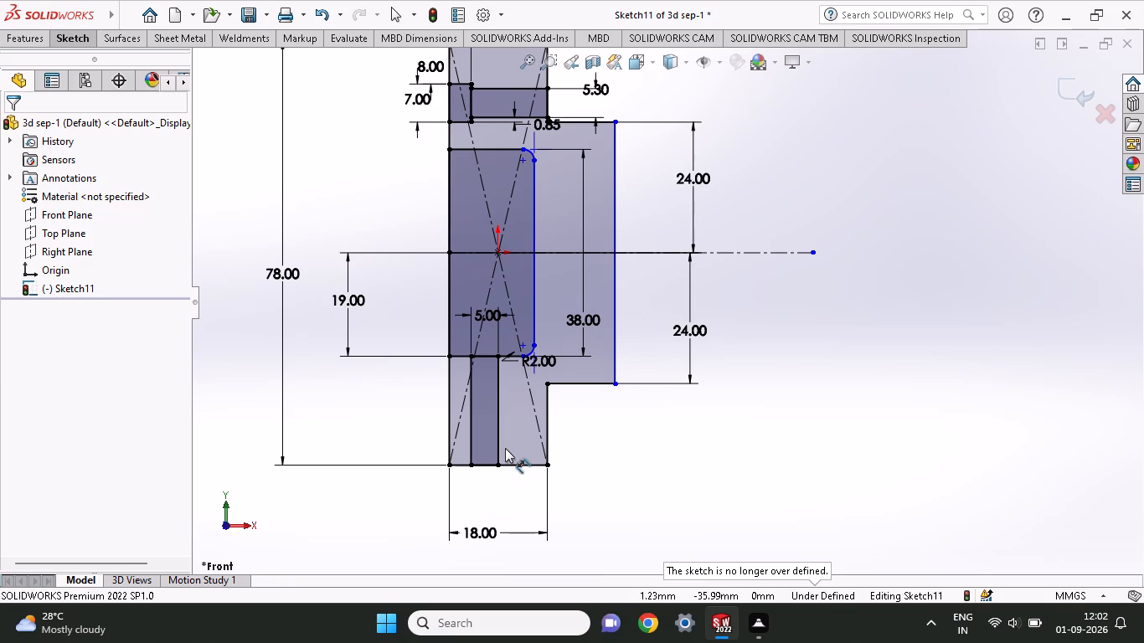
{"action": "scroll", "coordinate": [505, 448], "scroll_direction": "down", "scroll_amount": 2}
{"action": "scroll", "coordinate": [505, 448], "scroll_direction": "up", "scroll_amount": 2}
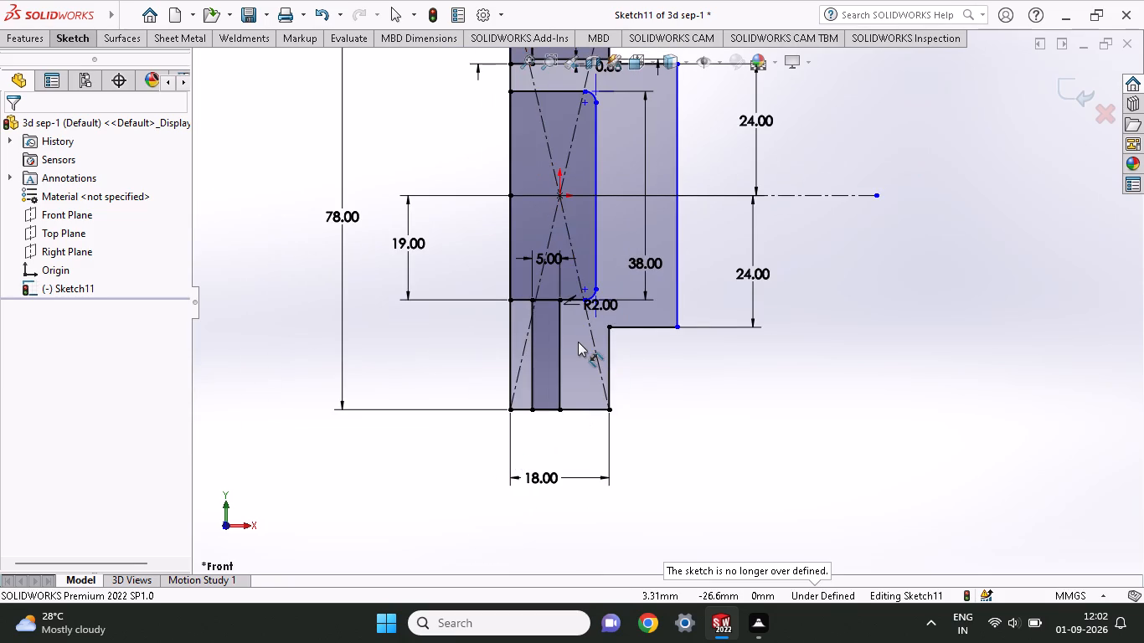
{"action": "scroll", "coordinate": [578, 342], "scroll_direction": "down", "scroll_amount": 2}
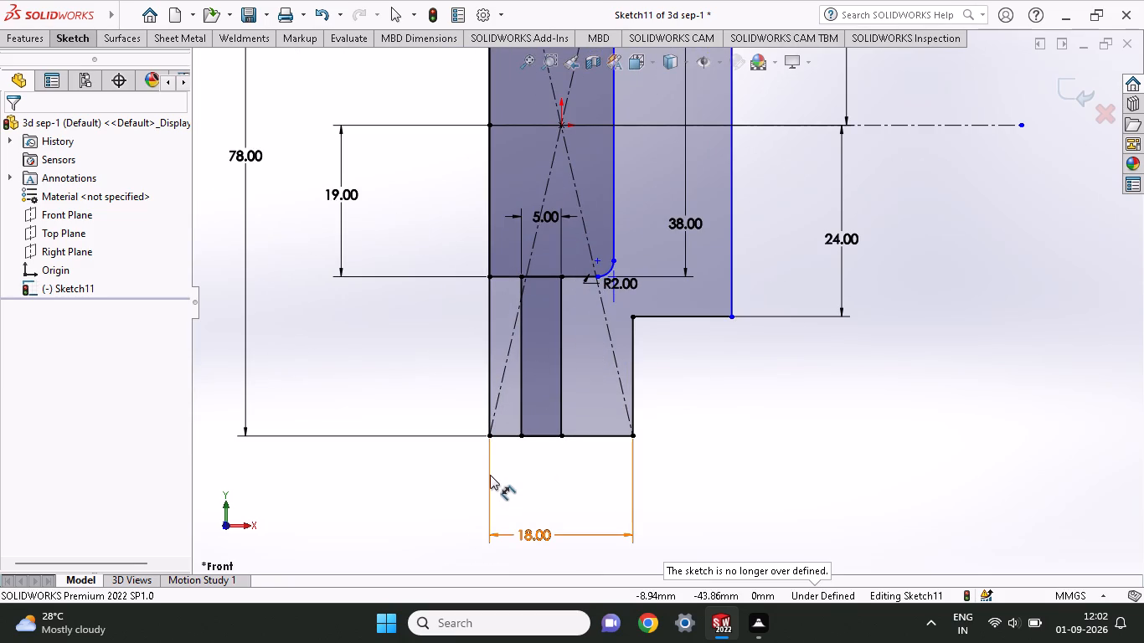
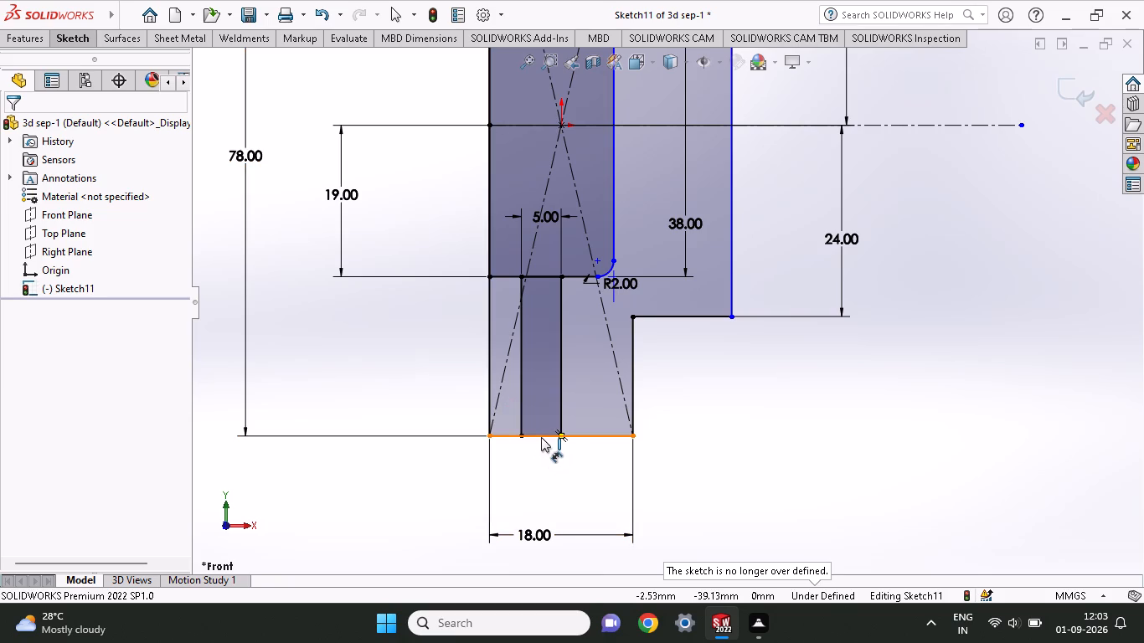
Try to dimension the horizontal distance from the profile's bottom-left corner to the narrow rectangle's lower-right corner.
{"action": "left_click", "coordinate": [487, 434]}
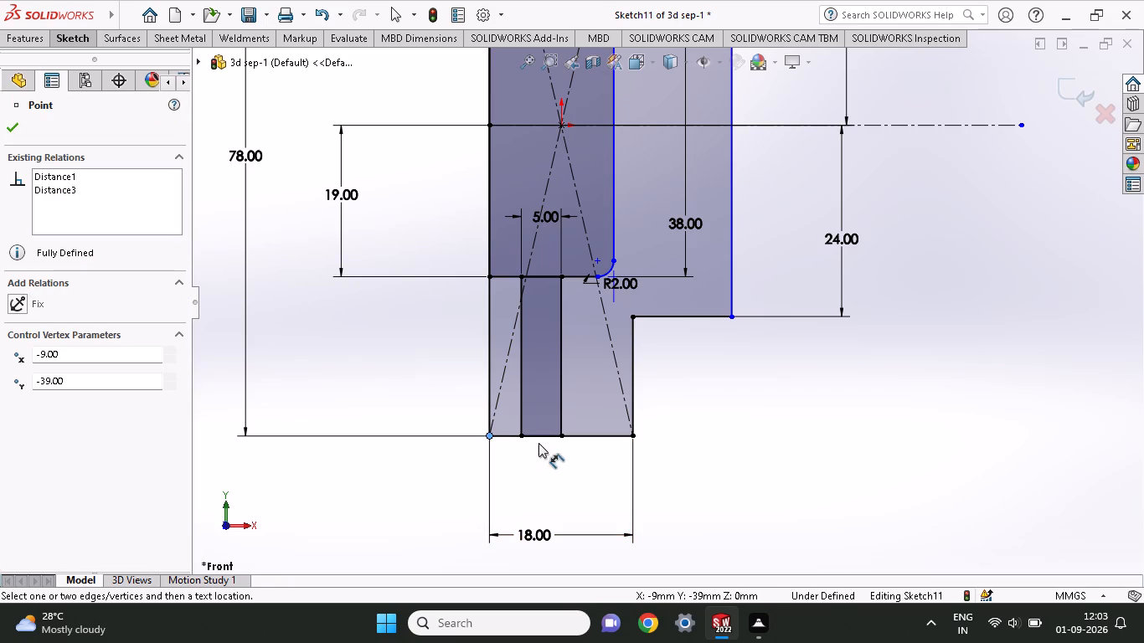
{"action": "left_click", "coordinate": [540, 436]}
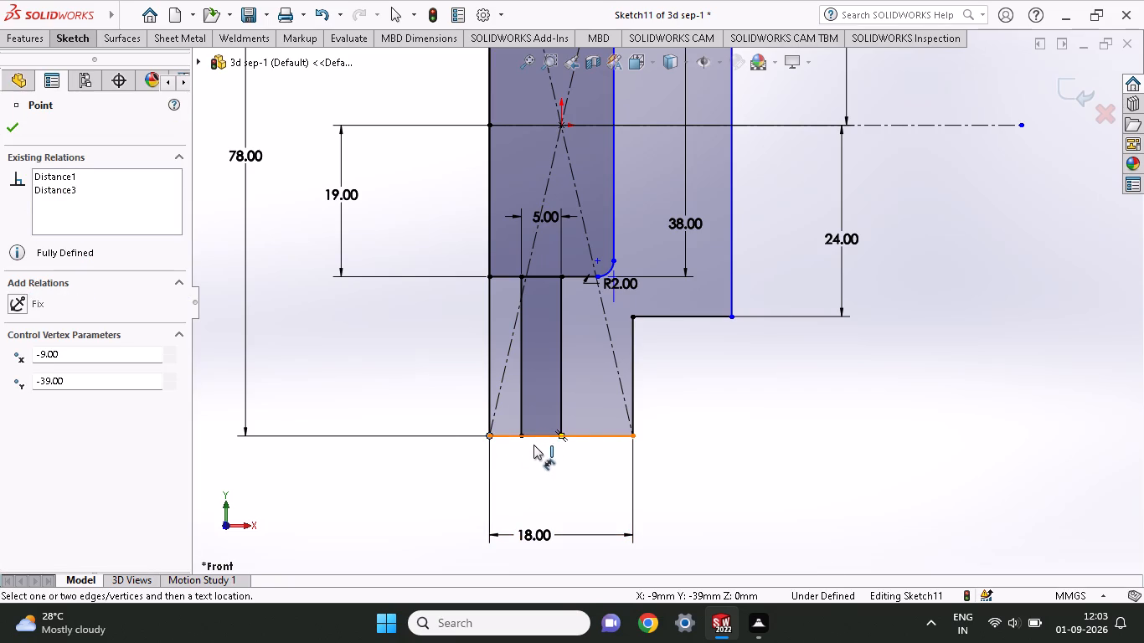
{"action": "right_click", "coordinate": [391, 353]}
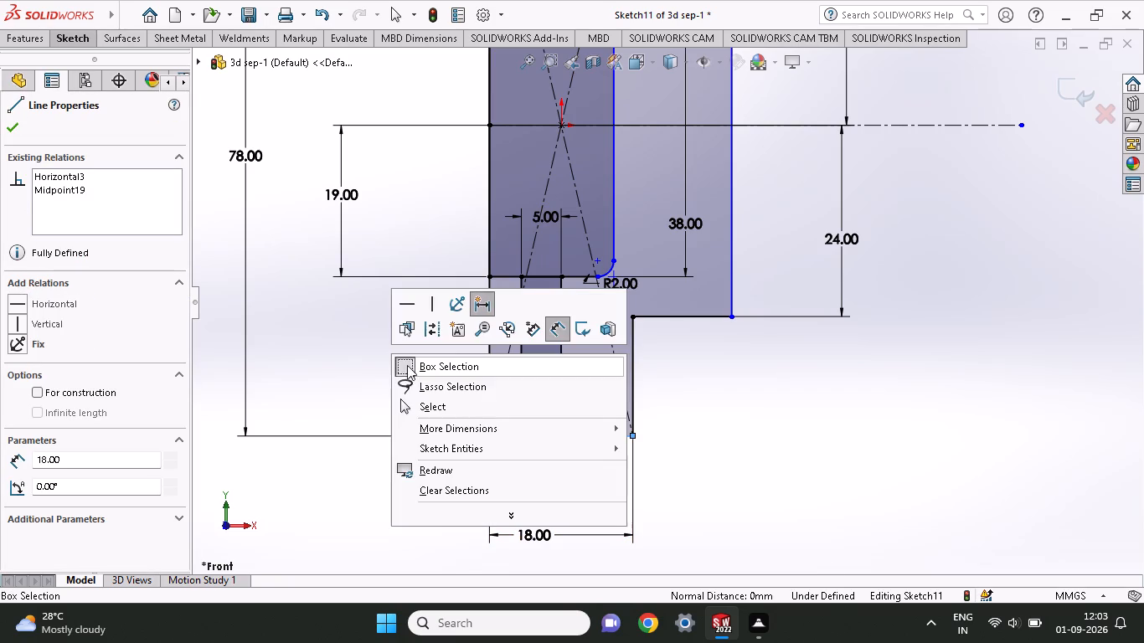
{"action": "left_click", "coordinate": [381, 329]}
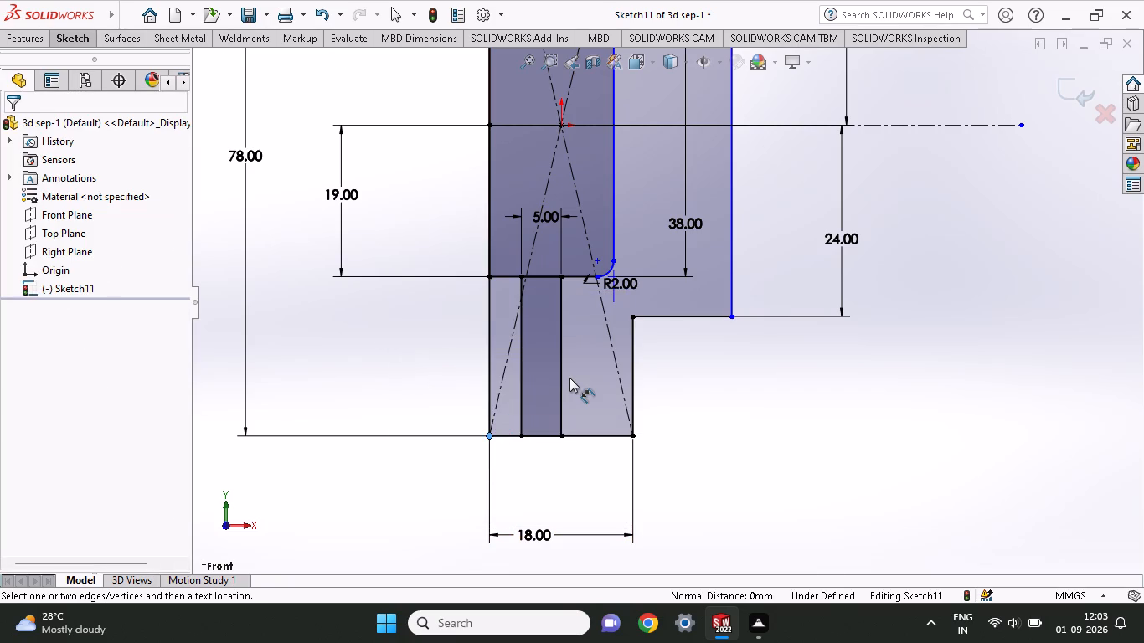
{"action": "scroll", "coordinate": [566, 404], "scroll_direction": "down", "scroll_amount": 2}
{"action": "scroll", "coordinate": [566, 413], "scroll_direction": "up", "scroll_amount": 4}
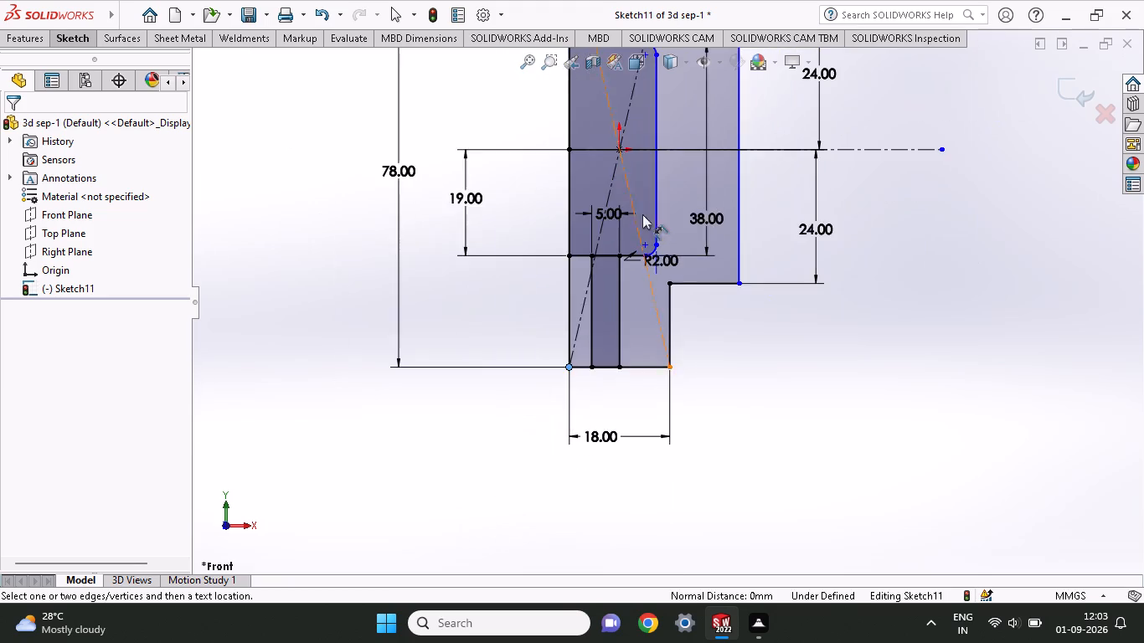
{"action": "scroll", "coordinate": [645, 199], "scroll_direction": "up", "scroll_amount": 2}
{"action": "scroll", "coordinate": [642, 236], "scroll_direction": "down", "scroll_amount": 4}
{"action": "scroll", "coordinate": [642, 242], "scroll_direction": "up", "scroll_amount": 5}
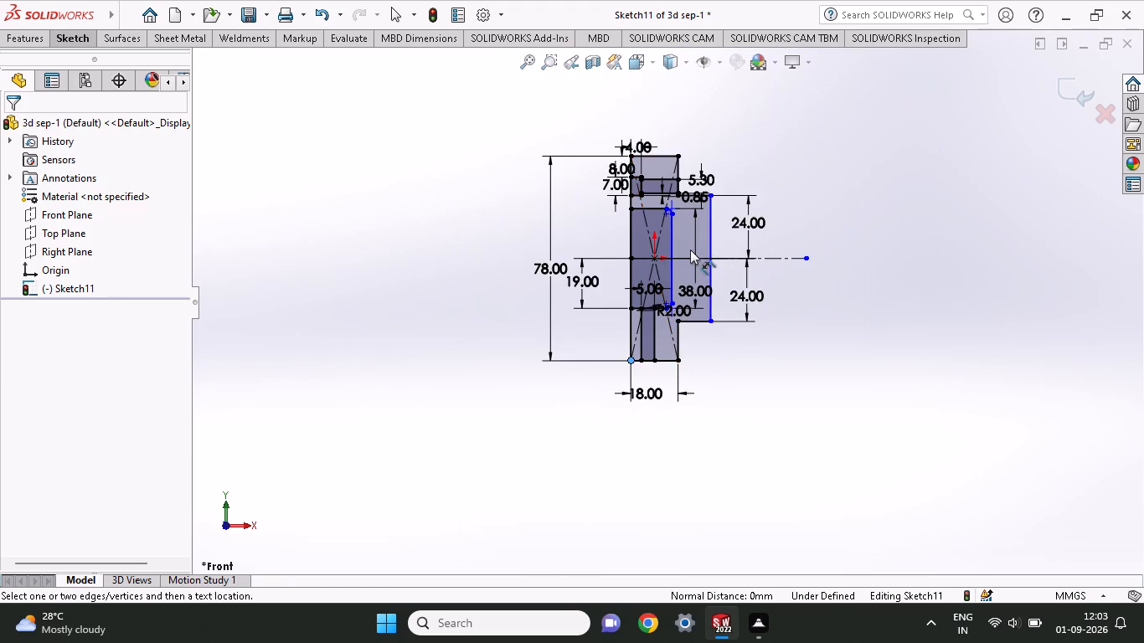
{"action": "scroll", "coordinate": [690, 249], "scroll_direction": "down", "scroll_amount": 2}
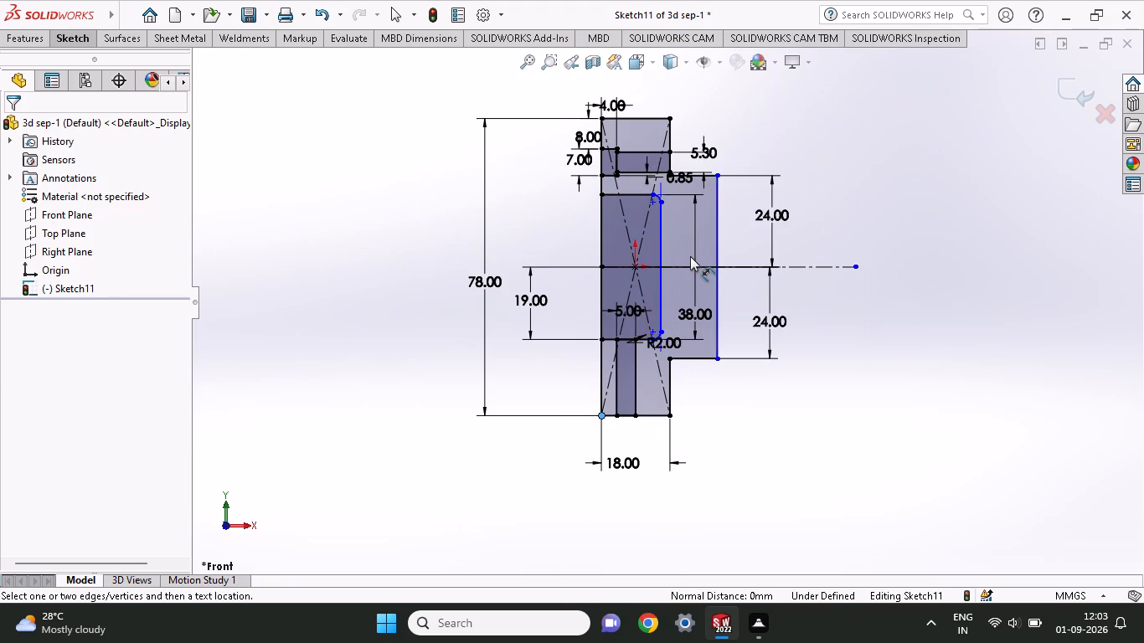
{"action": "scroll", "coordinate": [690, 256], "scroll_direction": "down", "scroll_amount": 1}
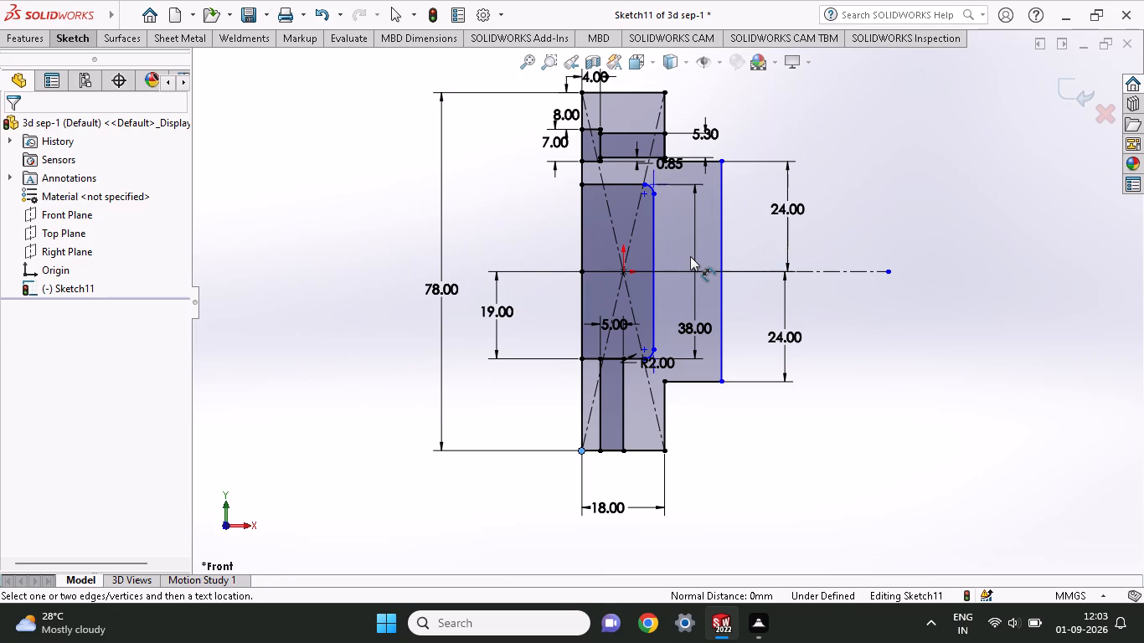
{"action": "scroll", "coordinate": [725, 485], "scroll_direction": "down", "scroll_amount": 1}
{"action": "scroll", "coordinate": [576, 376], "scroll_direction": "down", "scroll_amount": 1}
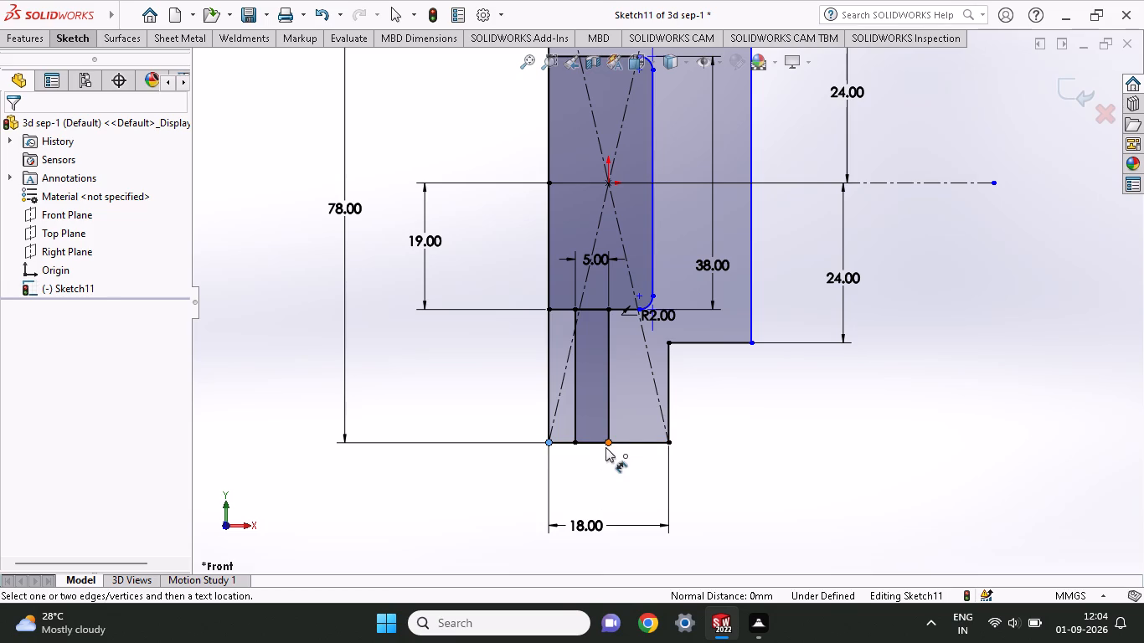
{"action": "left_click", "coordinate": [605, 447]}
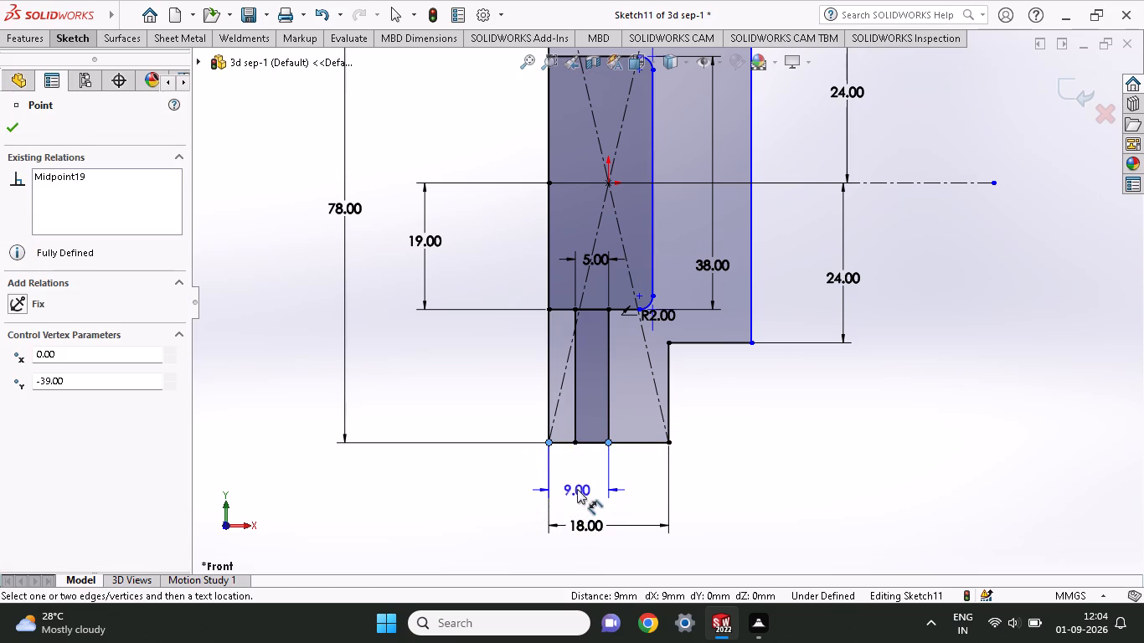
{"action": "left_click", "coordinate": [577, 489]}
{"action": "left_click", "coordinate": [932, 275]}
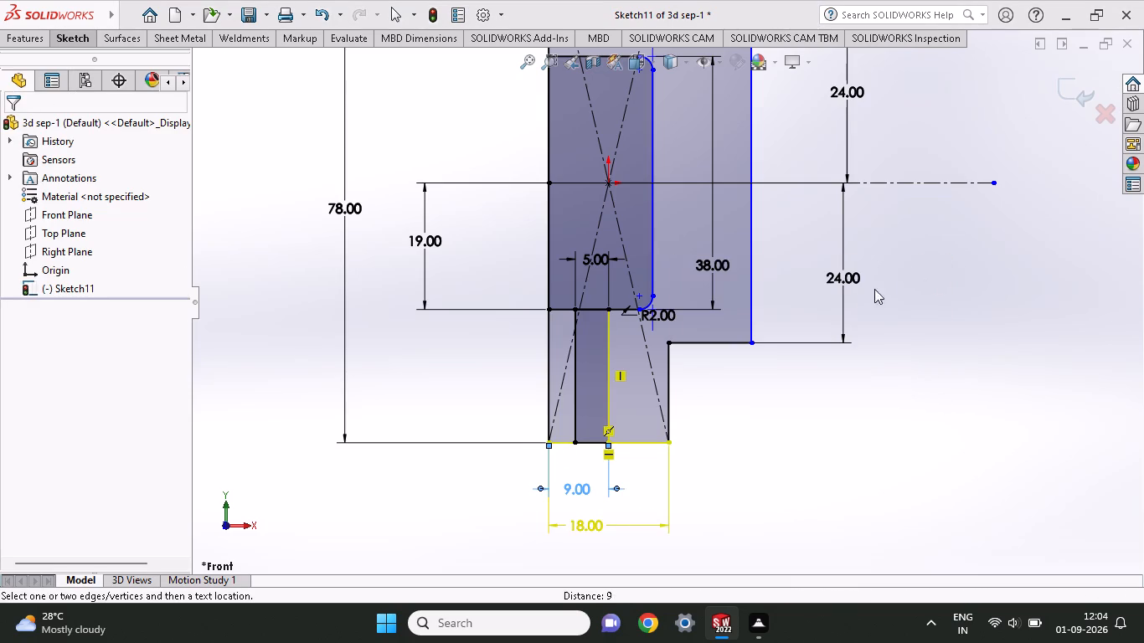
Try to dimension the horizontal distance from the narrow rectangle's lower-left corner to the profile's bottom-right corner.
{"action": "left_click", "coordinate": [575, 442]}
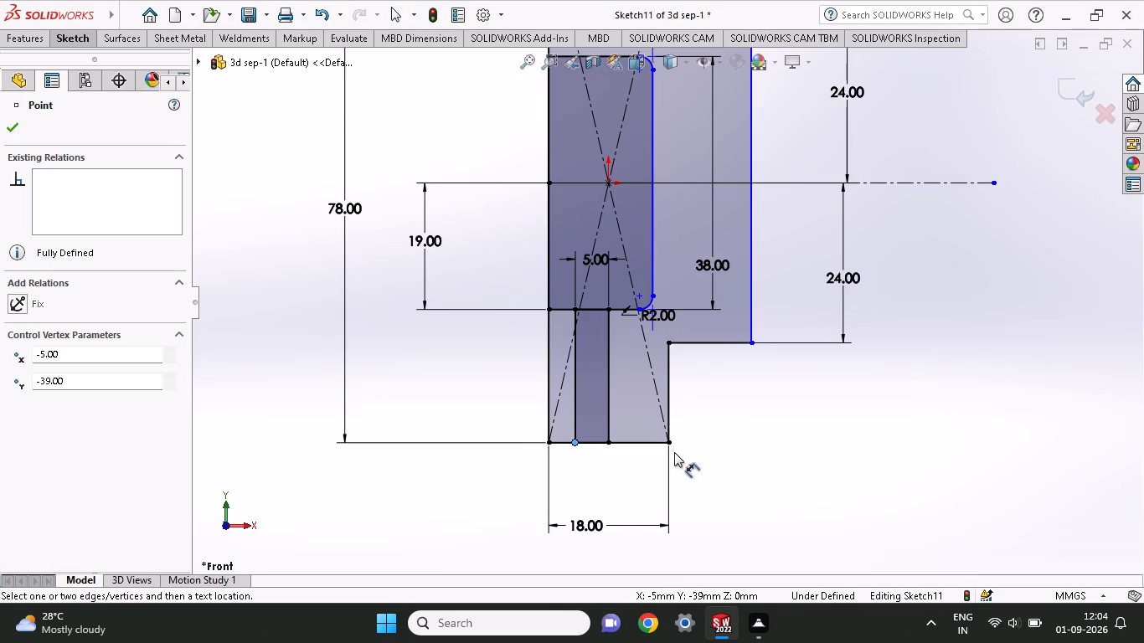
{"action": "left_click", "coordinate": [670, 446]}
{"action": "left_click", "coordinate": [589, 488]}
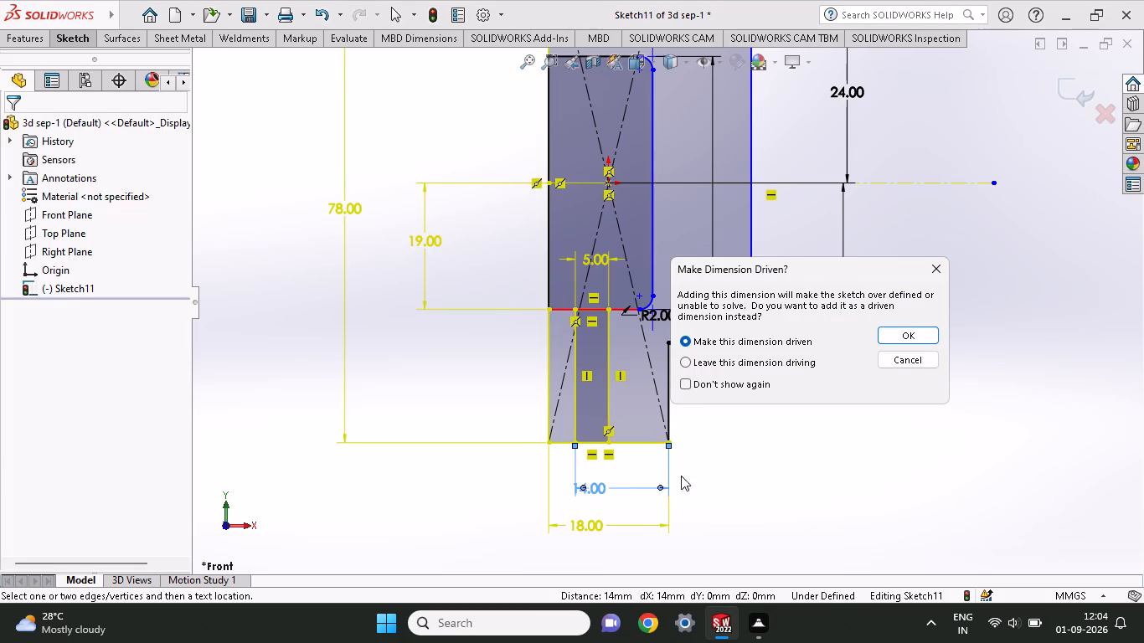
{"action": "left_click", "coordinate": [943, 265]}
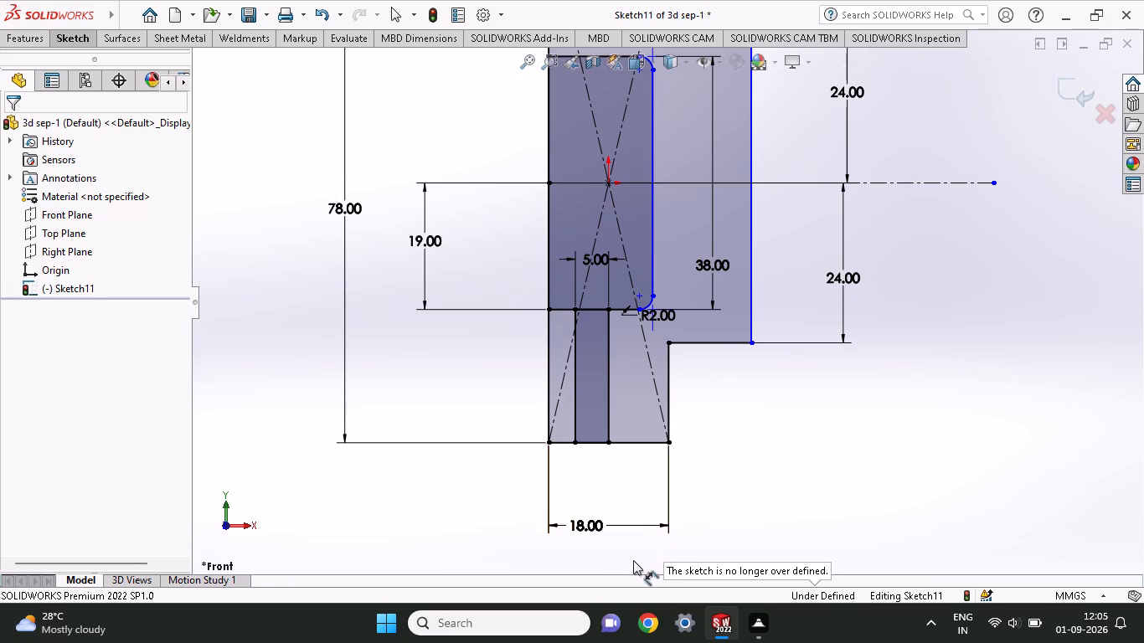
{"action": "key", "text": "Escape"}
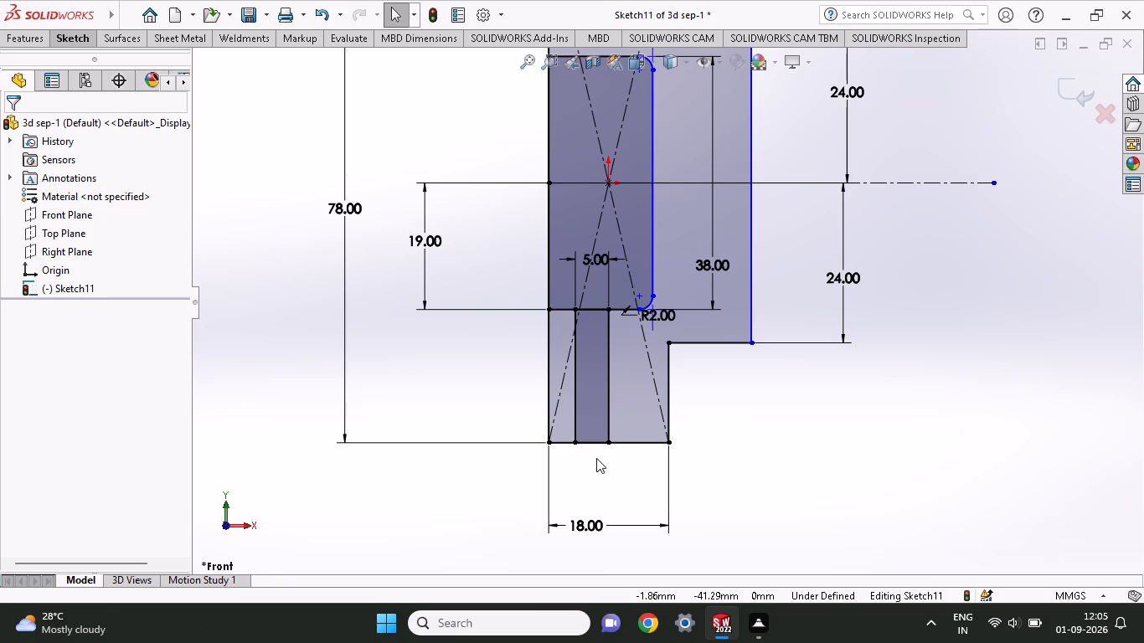
Examine the narrow lower rectangle and the dimensions across the whole stepped profile.
{"action": "scroll", "coordinate": [596, 458], "scroll_direction": "up", "scroll_amount": 1}
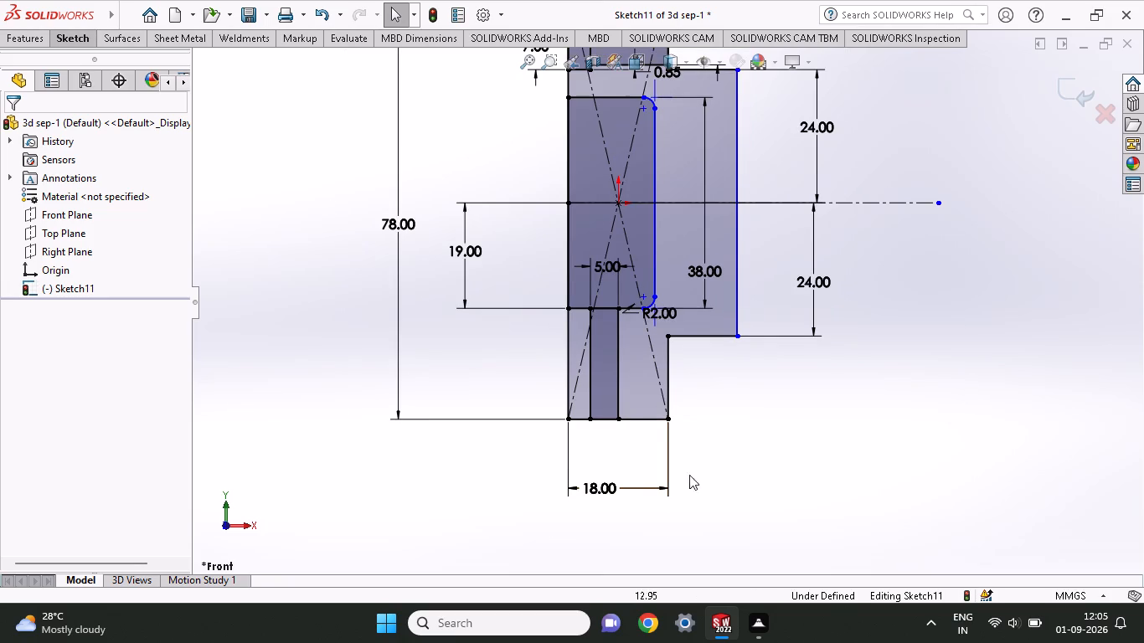
{"action": "scroll", "coordinate": [680, 512], "scroll_direction": "down", "scroll_amount": 3}
{"action": "scroll", "coordinate": [745, 170], "scroll_direction": "up", "scroll_amount": 5}
{"action": "scroll", "coordinate": [698, 244], "scroll_direction": "down", "scroll_amount": 2}
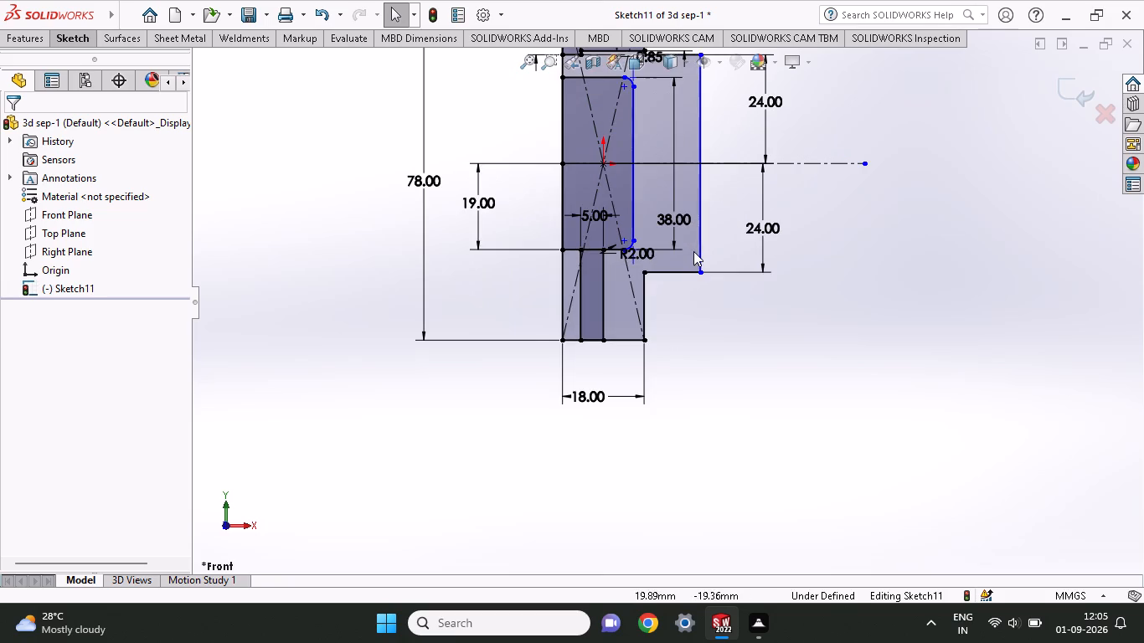
{"action": "scroll", "coordinate": [689, 278], "scroll_direction": "down", "scroll_amount": 1}
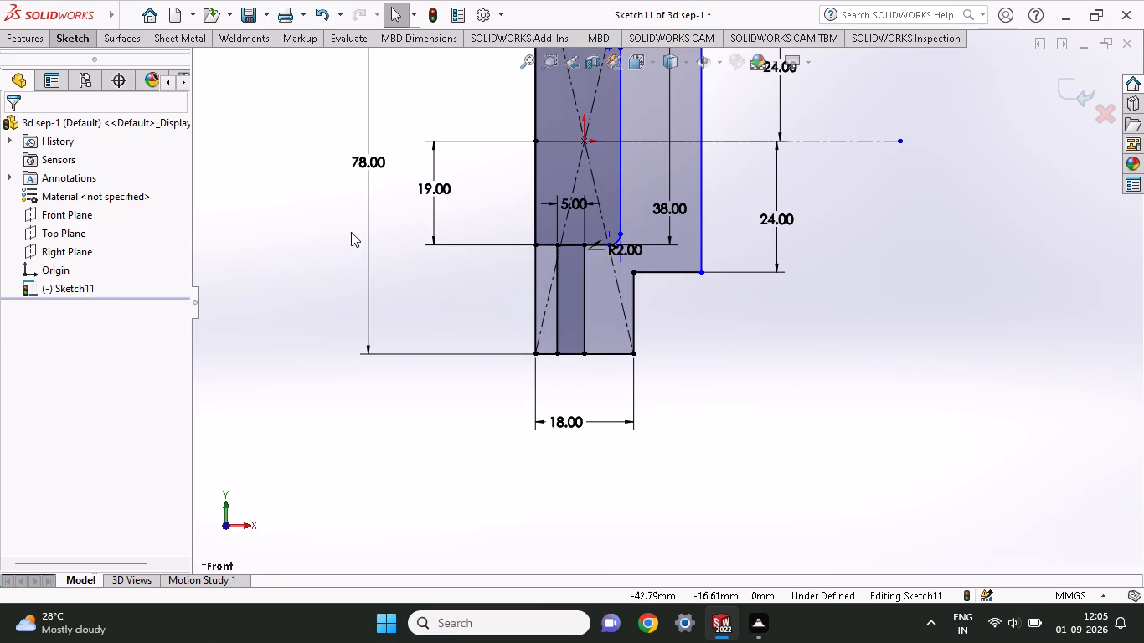
{"action": "left_click", "coordinate": [57, 37]}
{"action": "left_click", "coordinate": [75, 76]}
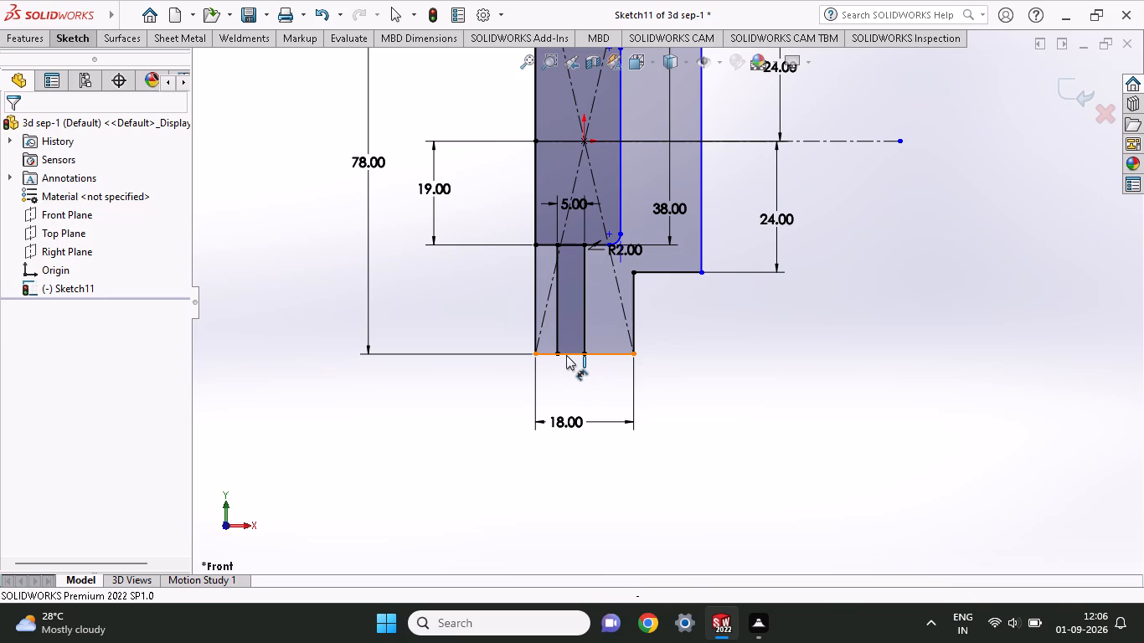
{"action": "scroll", "coordinate": [564, 353], "scroll_direction": "down", "scroll_amount": 4}
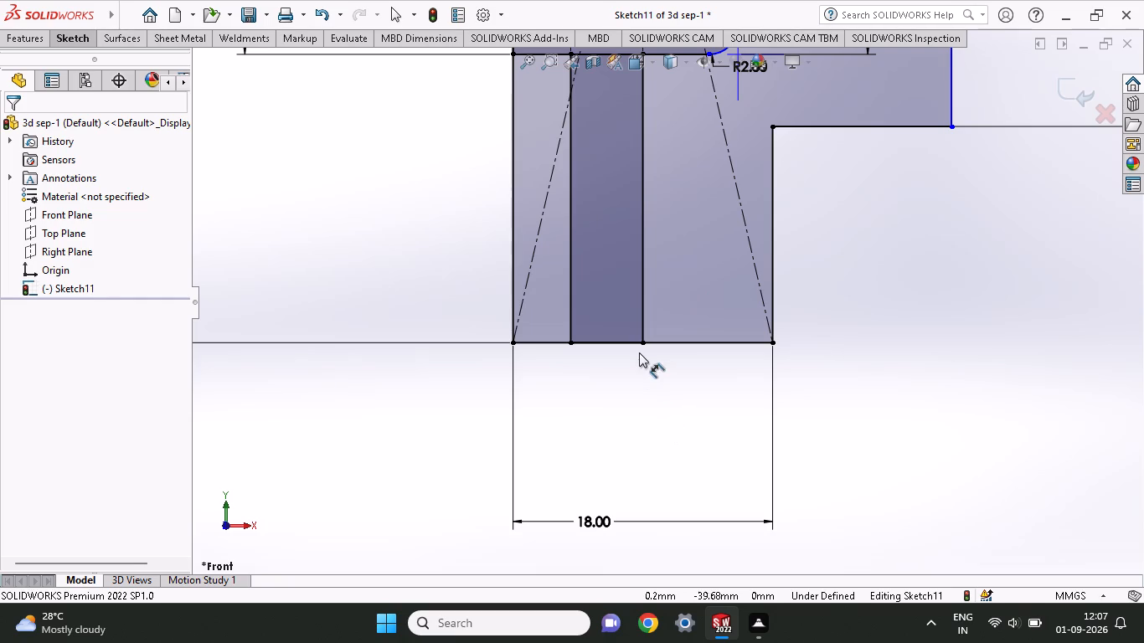
{"action": "left_click", "coordinate": [68, 41]}
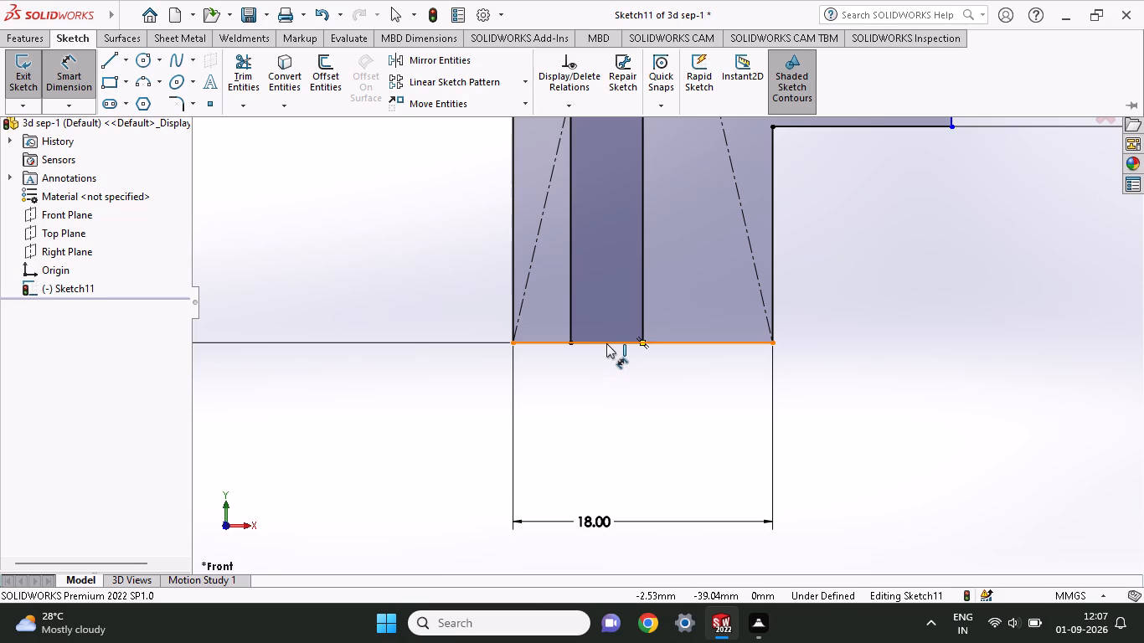
{"action": "scroll", "coordinate": [621, 306], "scroll_direction": "up", "scroll_amount": 10}
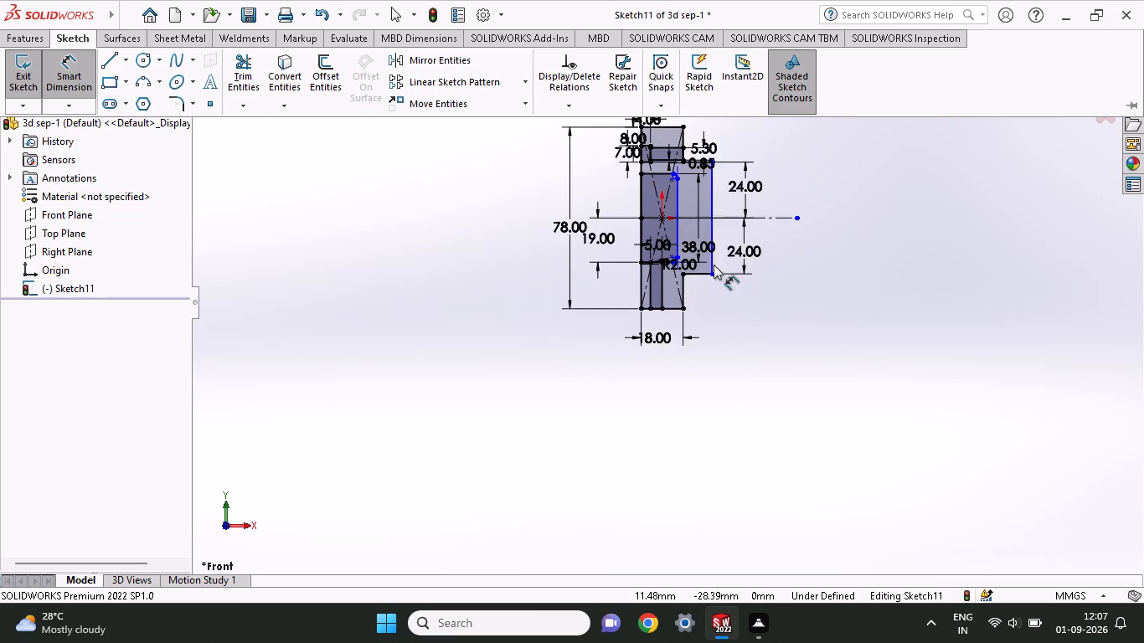
{"action": "scroll", "coordinate": [719, 170], "scroll_direction": "down", "scroll_amount": 4}
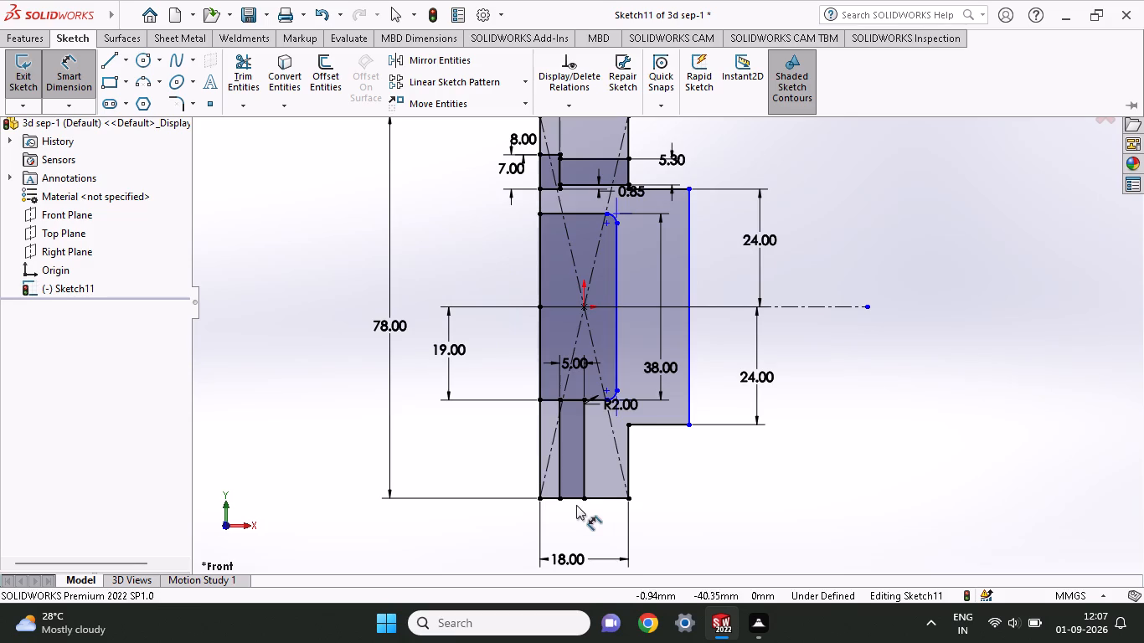
{"action": "scroll", "coordinate": [570, 506], "scroll_direction": "down", "scroll_amount": 6}
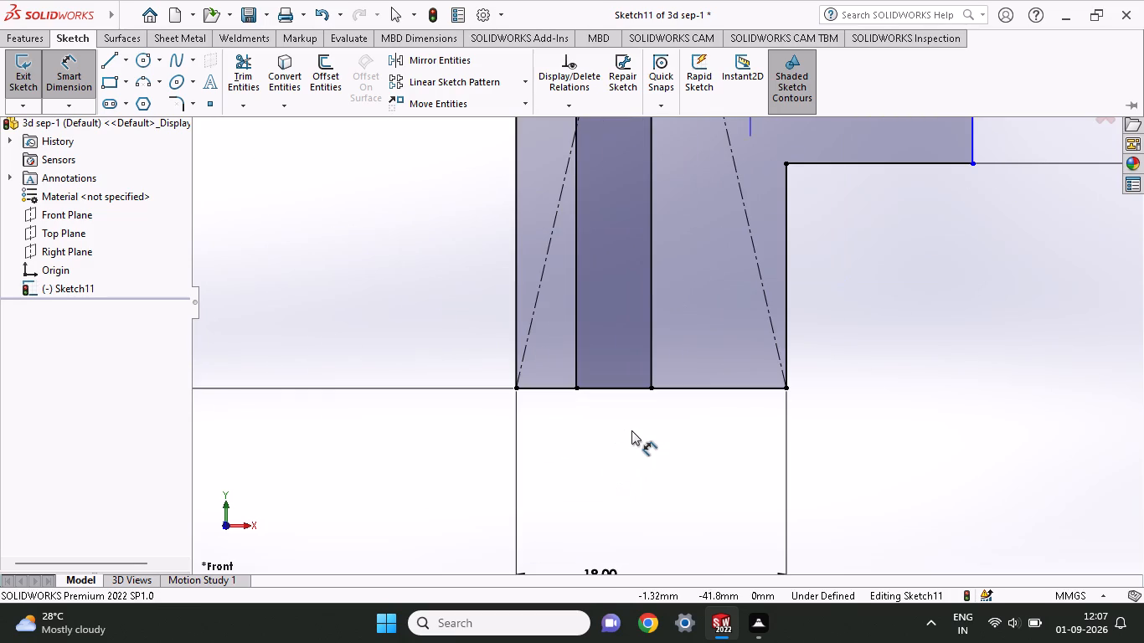
{"action": "scroll", "coordinate": [631, 430], "scroll_direction": "up", "scroll_amount": 2}
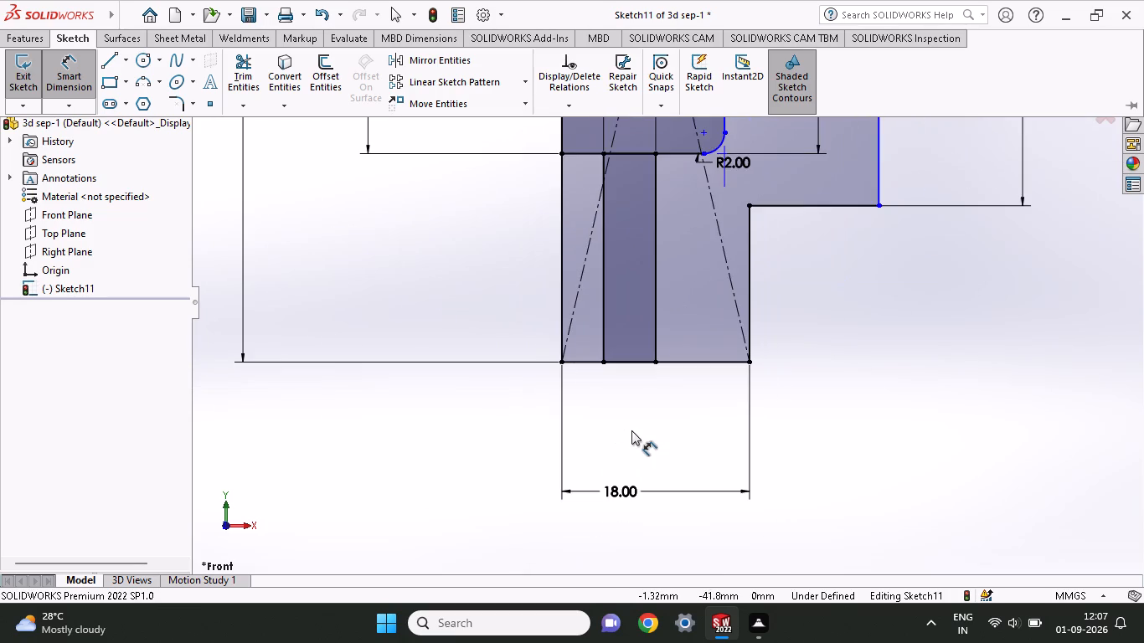
{"action": "scroll", "coordinate": [688, 275], "scroll_direction": "up", "scroll_amount": 9}
{"action": "scroll", "coordinate": [714, 194], "scroll_direction": "down", "scroll_amount": 4}
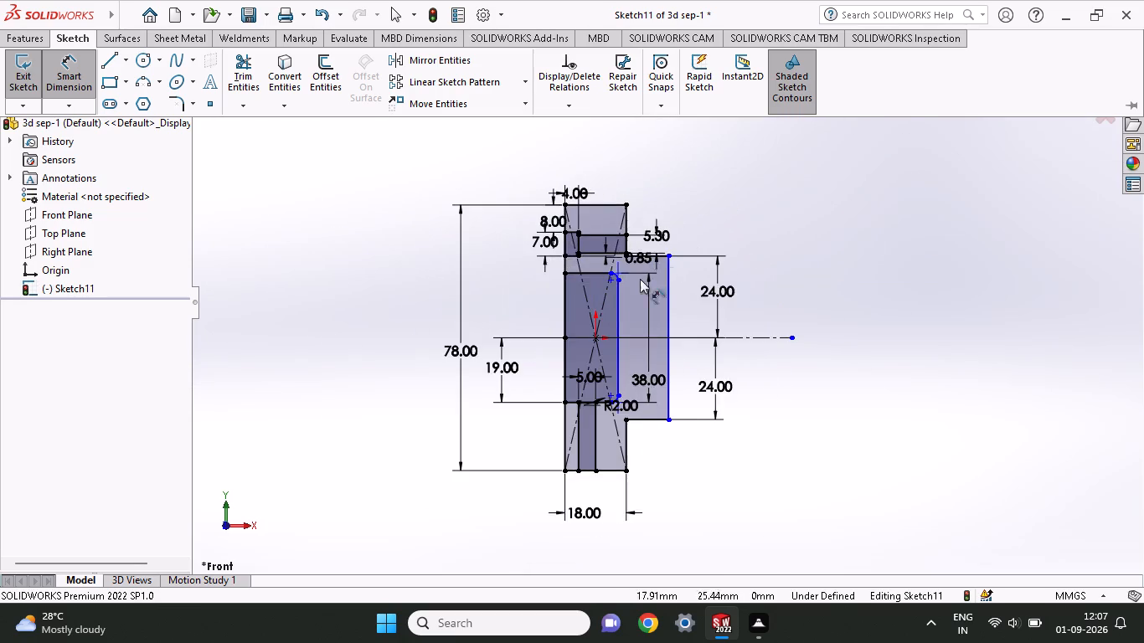
{"action": "scroll", "coordinate": [570, 408], "scroll_direction": "down", "scroll_amount": 2}
{"action": "scroll", "coordinate": [639, 375], "scroll_direction": "up", "scroll_amount": 2}
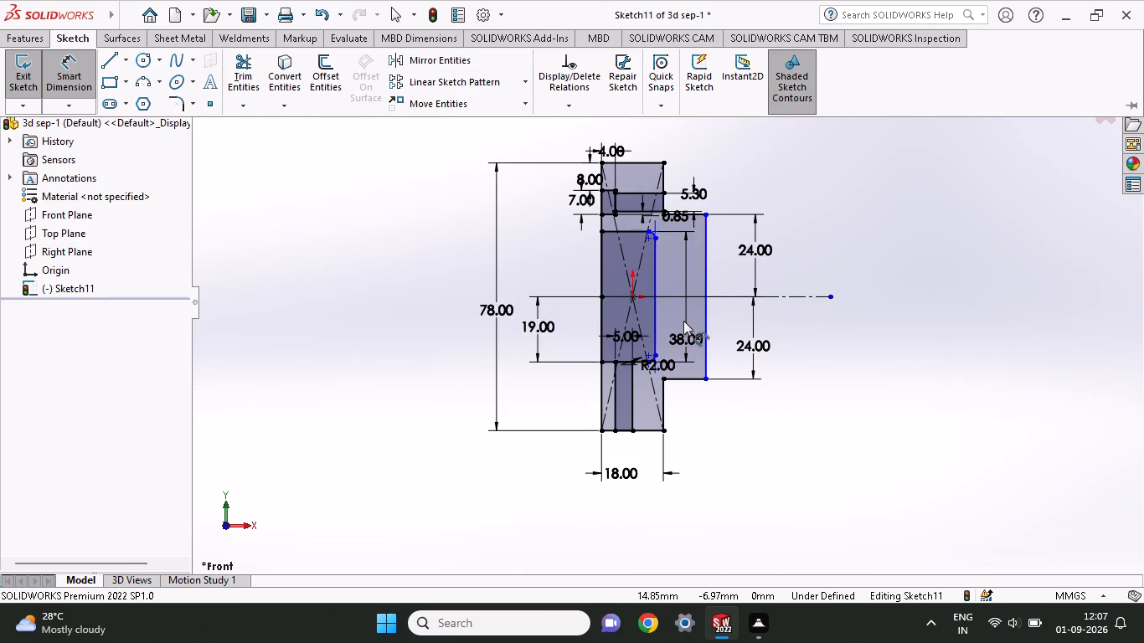
{"action": "scroll", "coordinate": [683, 321], "scroll_direction": "down", "scroll_amount": 1}
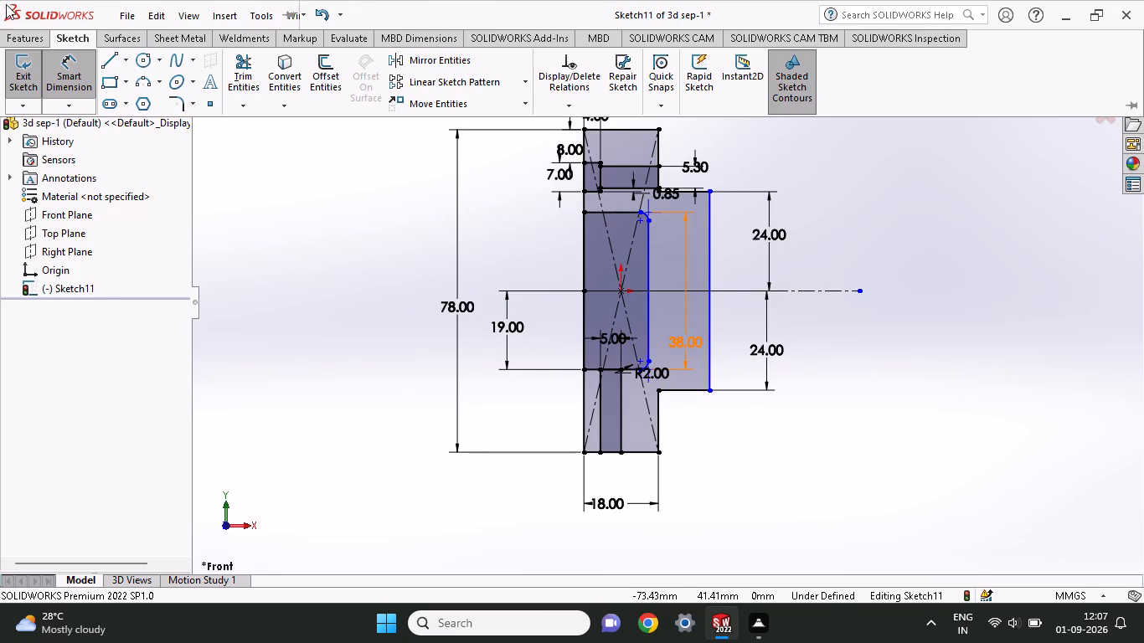
Sketch a horizontal centerline from the midpoint of the profile's left edge outward to the left, in line with the existing centerline.
{"action": "left_click", "coordinate": [129, 62]}
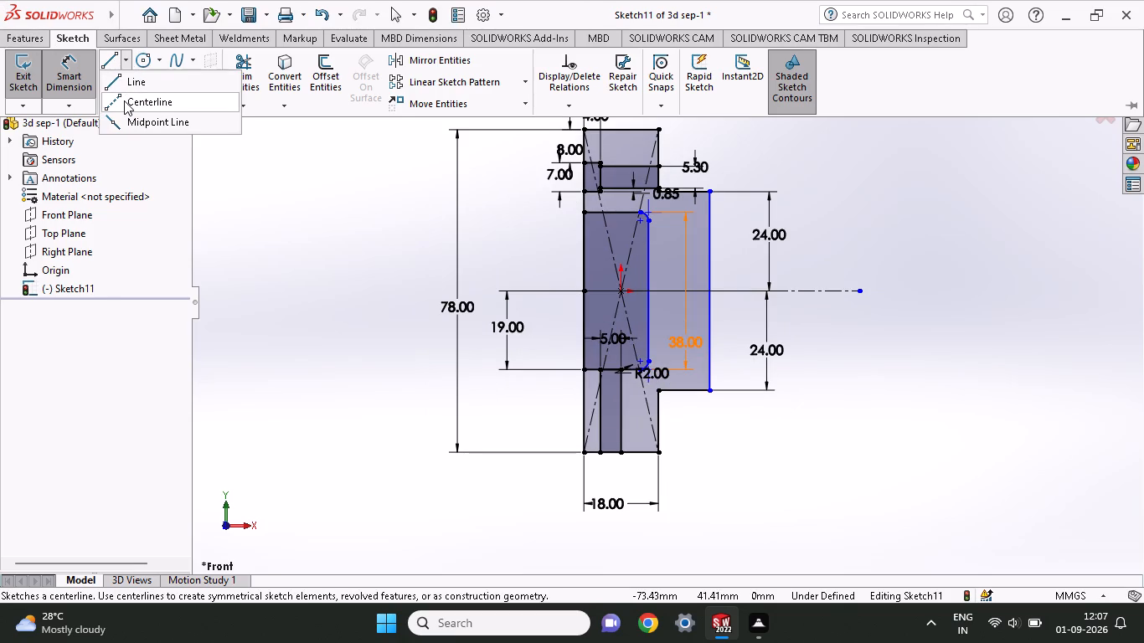
{"action": "left_click", "coordinate": [124, 100]}
{"action": "left_click", "coordinate": [584, 291]}
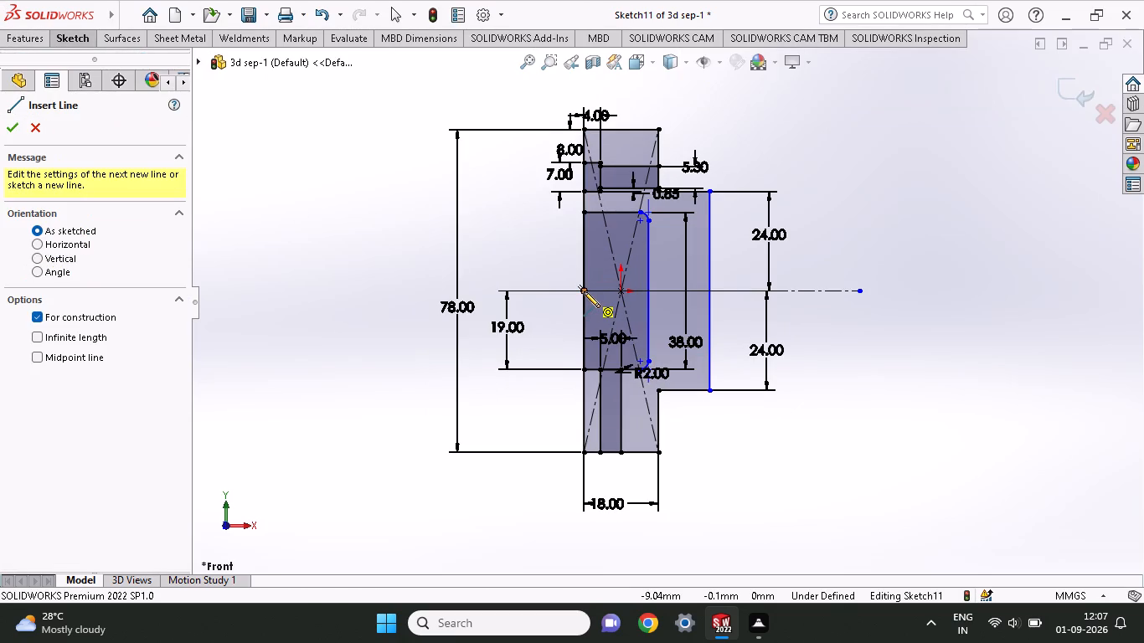
{"action": "left_click", "coordinate": [331, 287]}
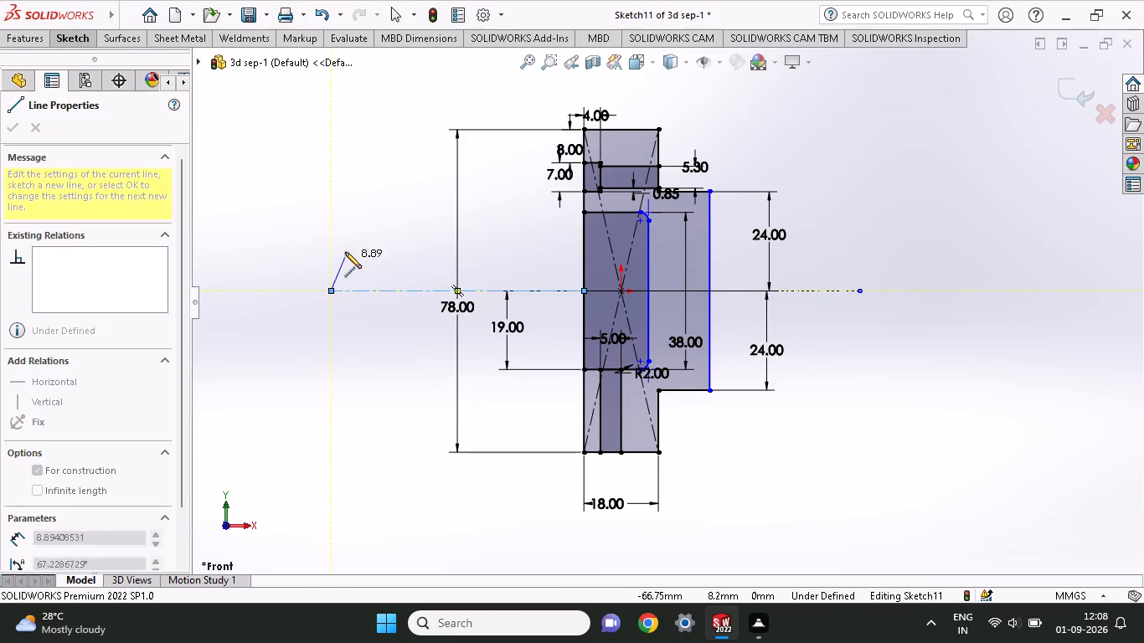
{"action": "right_click", "coordinate": [345, 252]}
{"action": "left_click", "coordinate": [363, 265]}
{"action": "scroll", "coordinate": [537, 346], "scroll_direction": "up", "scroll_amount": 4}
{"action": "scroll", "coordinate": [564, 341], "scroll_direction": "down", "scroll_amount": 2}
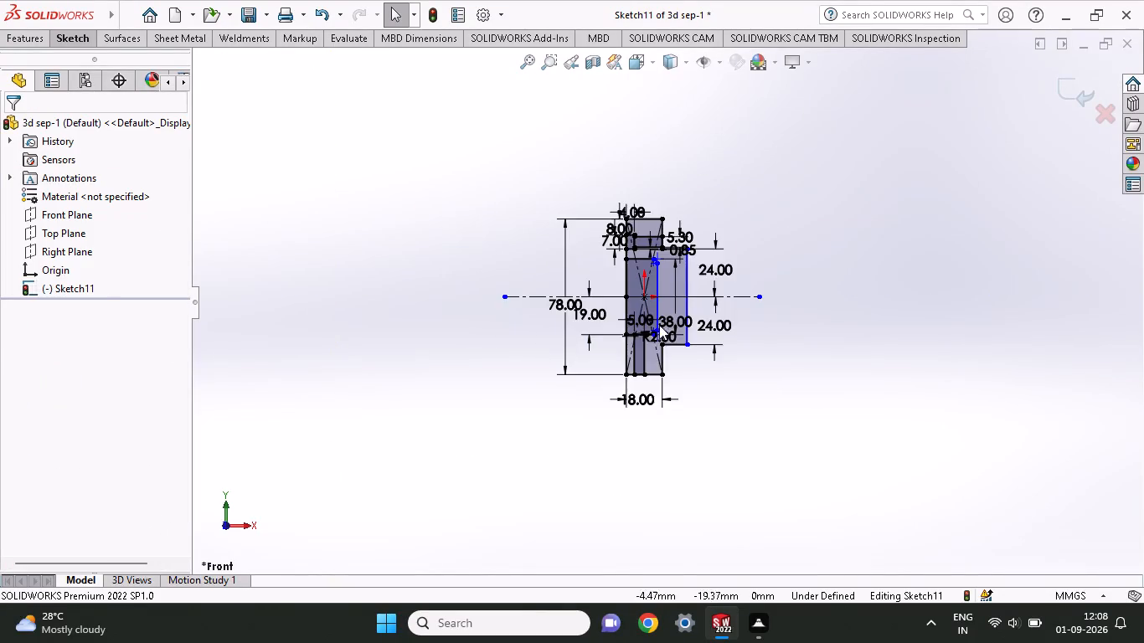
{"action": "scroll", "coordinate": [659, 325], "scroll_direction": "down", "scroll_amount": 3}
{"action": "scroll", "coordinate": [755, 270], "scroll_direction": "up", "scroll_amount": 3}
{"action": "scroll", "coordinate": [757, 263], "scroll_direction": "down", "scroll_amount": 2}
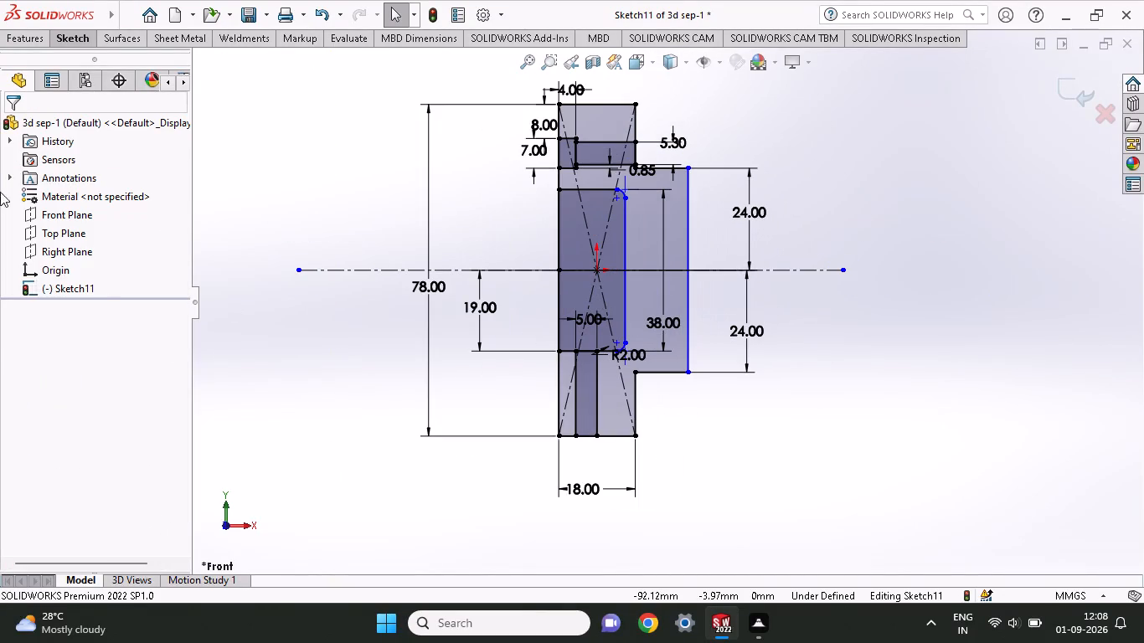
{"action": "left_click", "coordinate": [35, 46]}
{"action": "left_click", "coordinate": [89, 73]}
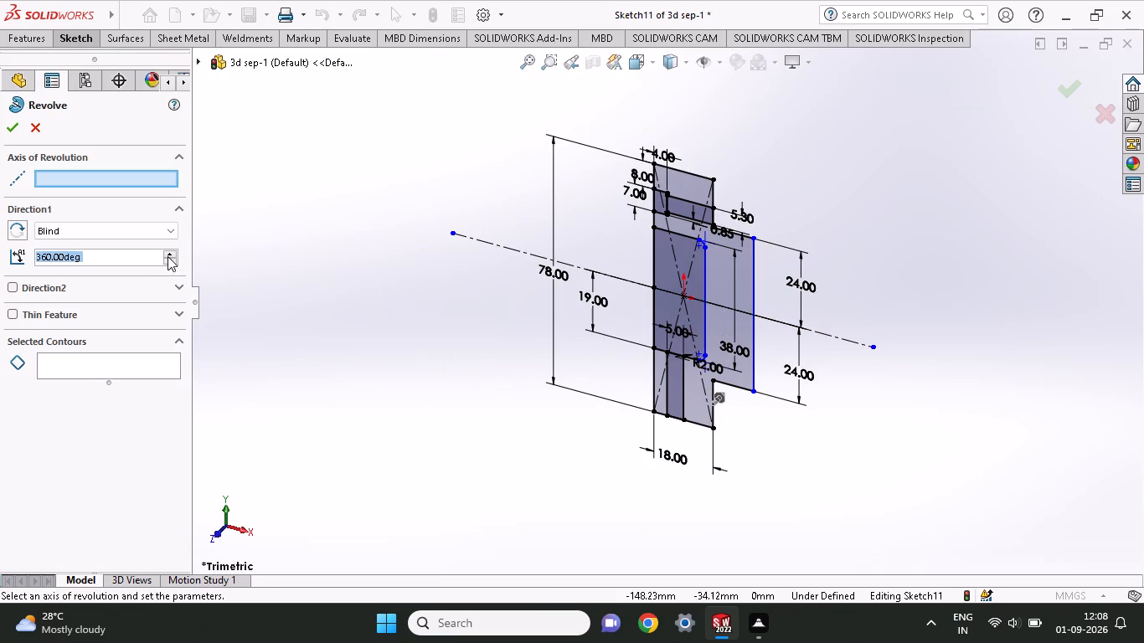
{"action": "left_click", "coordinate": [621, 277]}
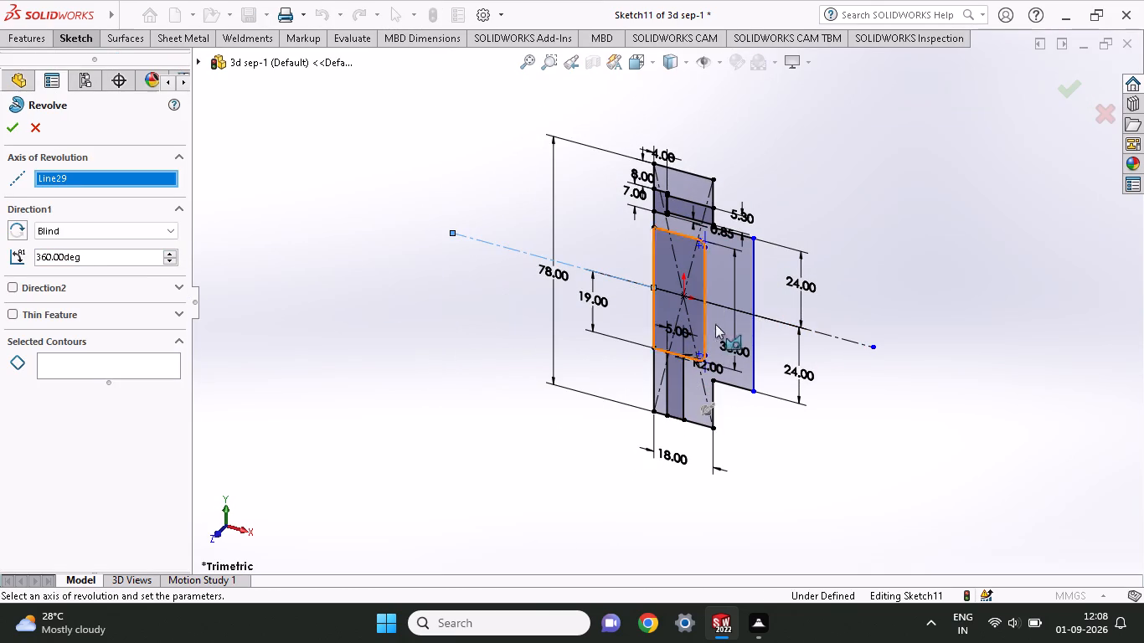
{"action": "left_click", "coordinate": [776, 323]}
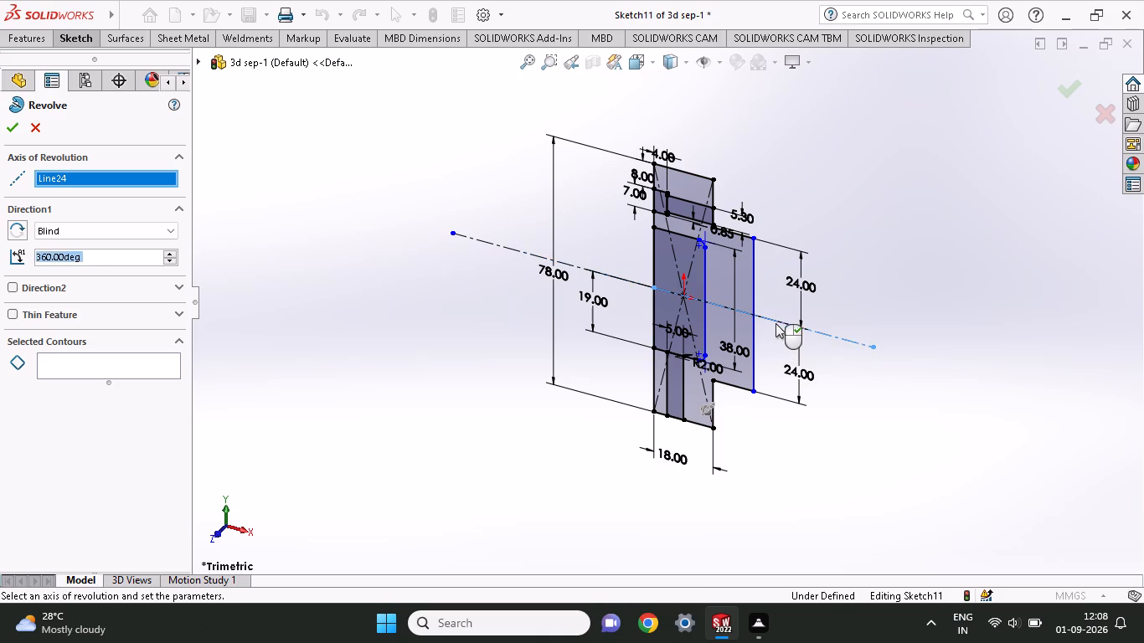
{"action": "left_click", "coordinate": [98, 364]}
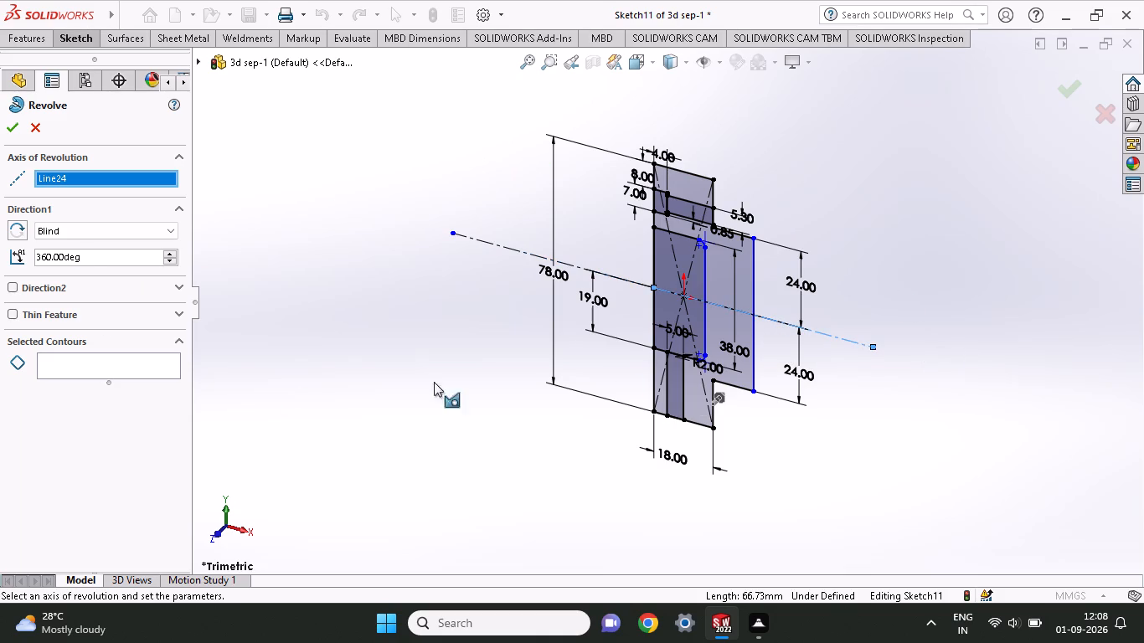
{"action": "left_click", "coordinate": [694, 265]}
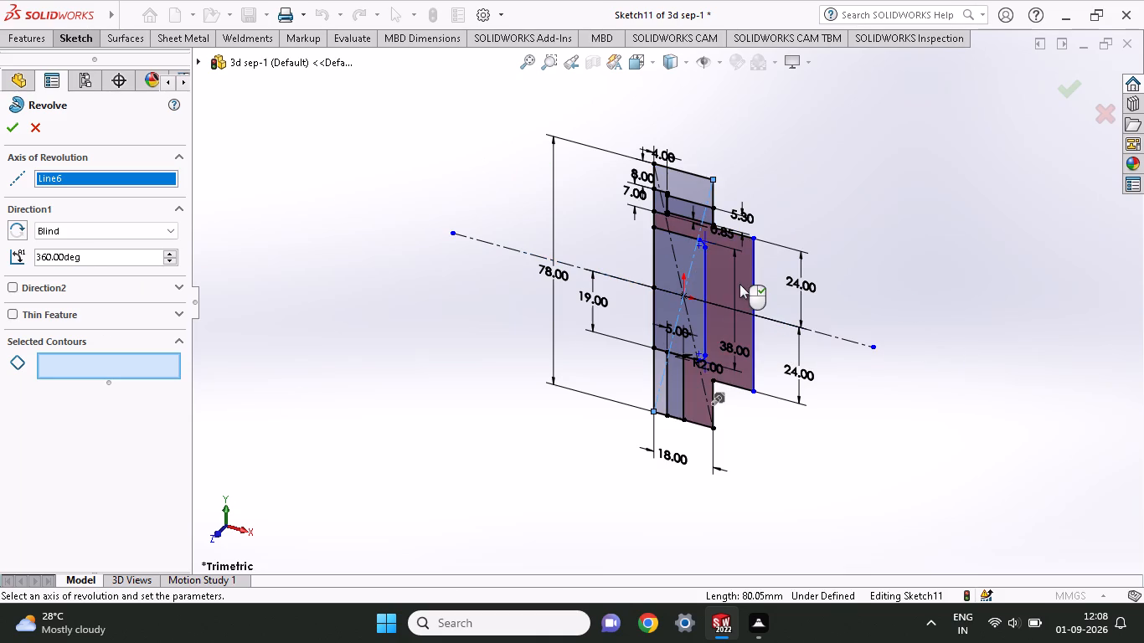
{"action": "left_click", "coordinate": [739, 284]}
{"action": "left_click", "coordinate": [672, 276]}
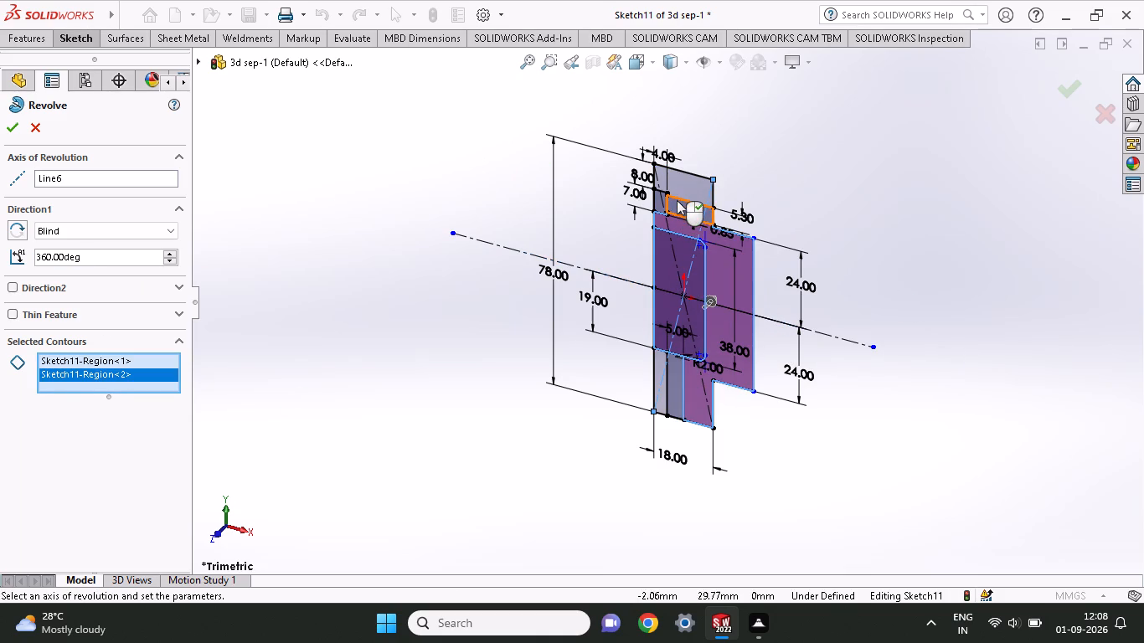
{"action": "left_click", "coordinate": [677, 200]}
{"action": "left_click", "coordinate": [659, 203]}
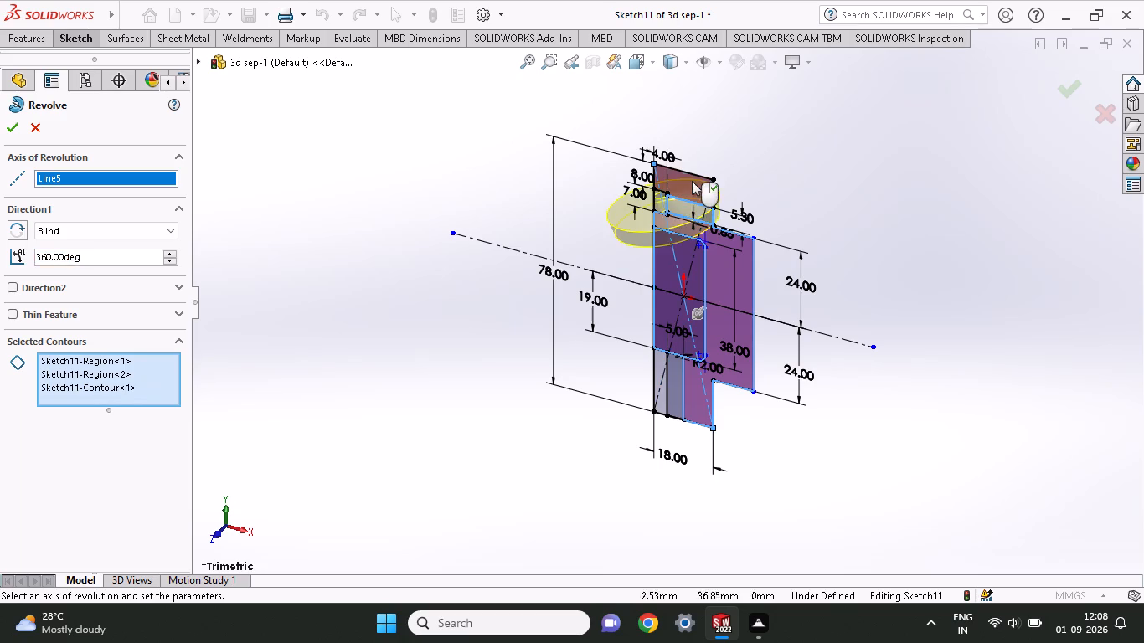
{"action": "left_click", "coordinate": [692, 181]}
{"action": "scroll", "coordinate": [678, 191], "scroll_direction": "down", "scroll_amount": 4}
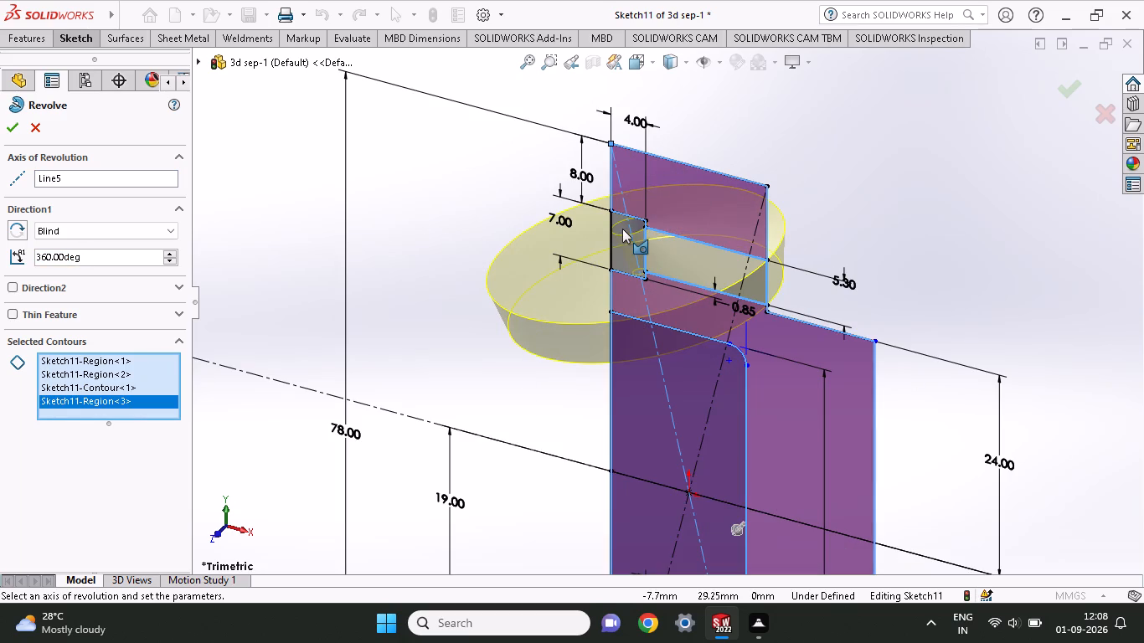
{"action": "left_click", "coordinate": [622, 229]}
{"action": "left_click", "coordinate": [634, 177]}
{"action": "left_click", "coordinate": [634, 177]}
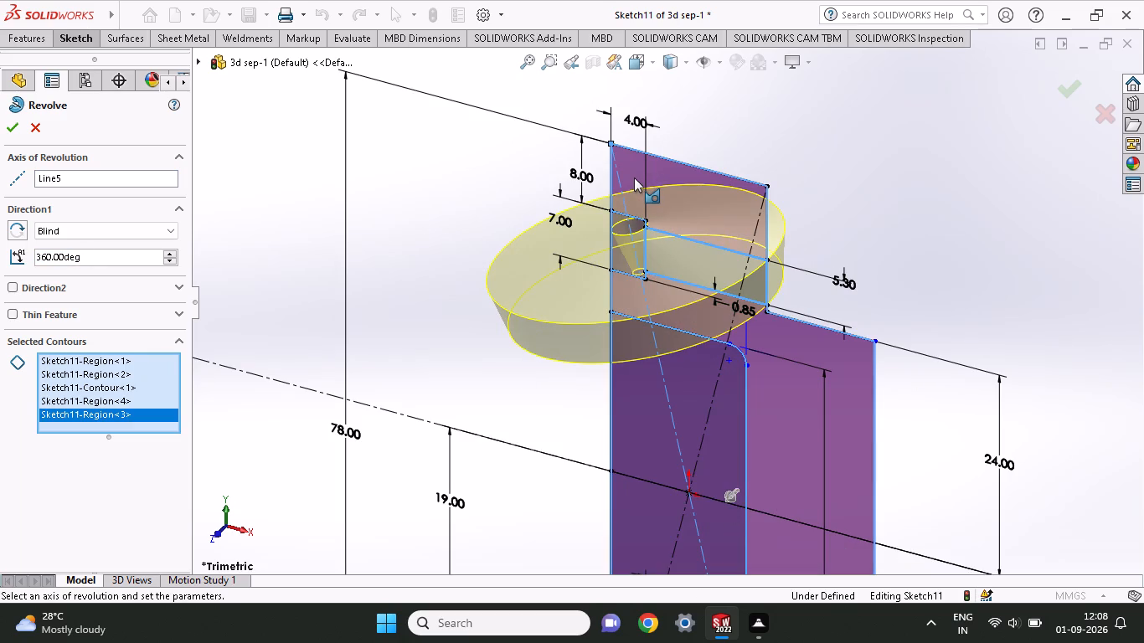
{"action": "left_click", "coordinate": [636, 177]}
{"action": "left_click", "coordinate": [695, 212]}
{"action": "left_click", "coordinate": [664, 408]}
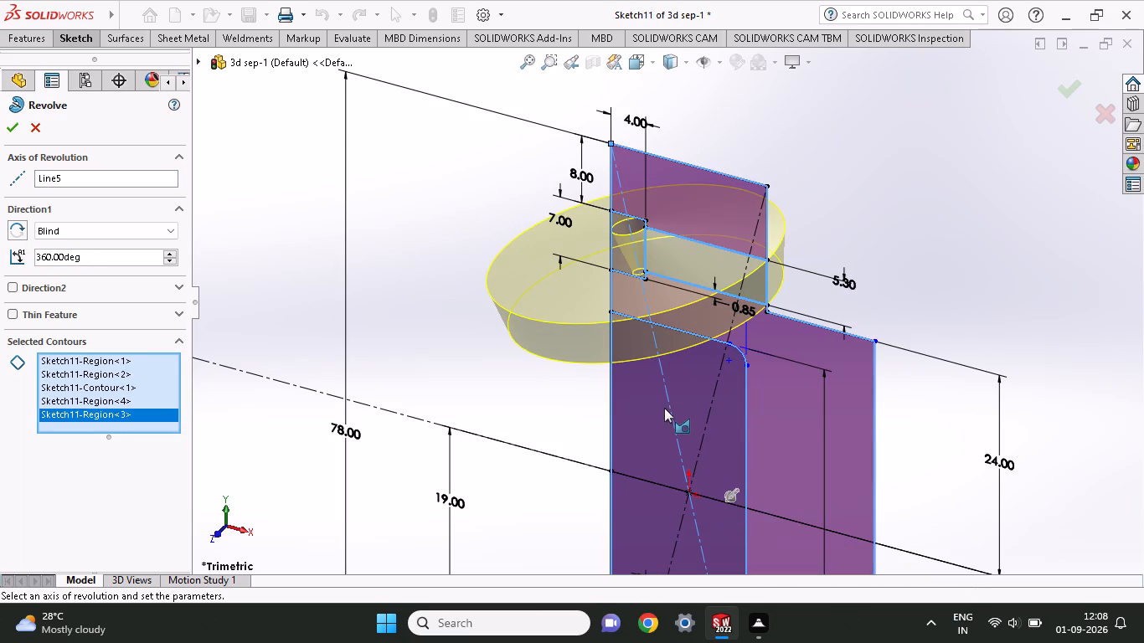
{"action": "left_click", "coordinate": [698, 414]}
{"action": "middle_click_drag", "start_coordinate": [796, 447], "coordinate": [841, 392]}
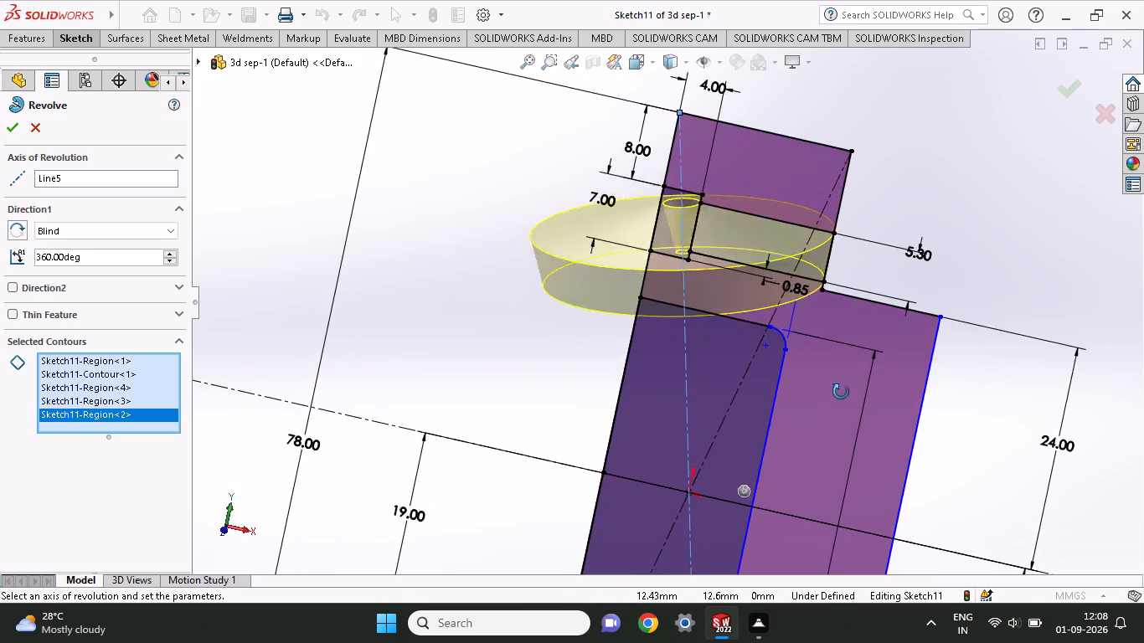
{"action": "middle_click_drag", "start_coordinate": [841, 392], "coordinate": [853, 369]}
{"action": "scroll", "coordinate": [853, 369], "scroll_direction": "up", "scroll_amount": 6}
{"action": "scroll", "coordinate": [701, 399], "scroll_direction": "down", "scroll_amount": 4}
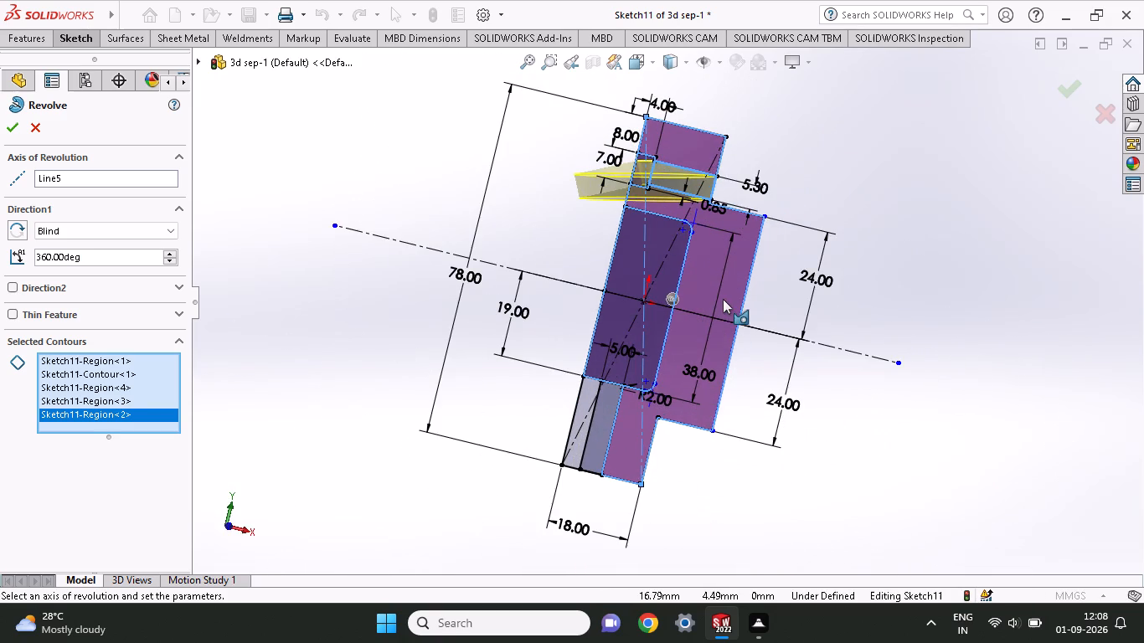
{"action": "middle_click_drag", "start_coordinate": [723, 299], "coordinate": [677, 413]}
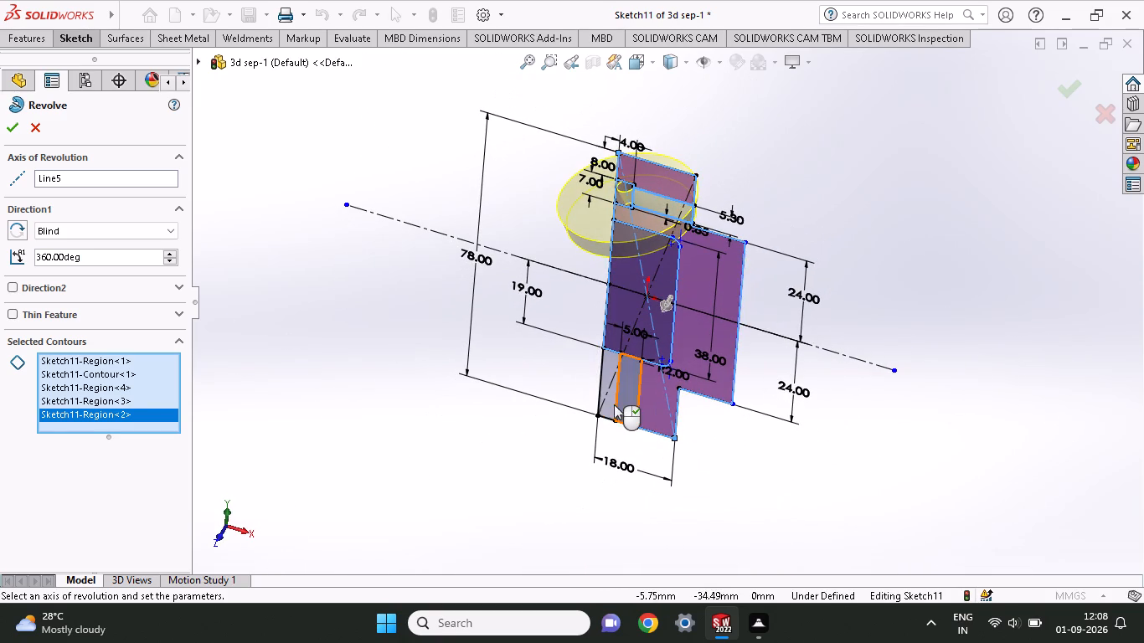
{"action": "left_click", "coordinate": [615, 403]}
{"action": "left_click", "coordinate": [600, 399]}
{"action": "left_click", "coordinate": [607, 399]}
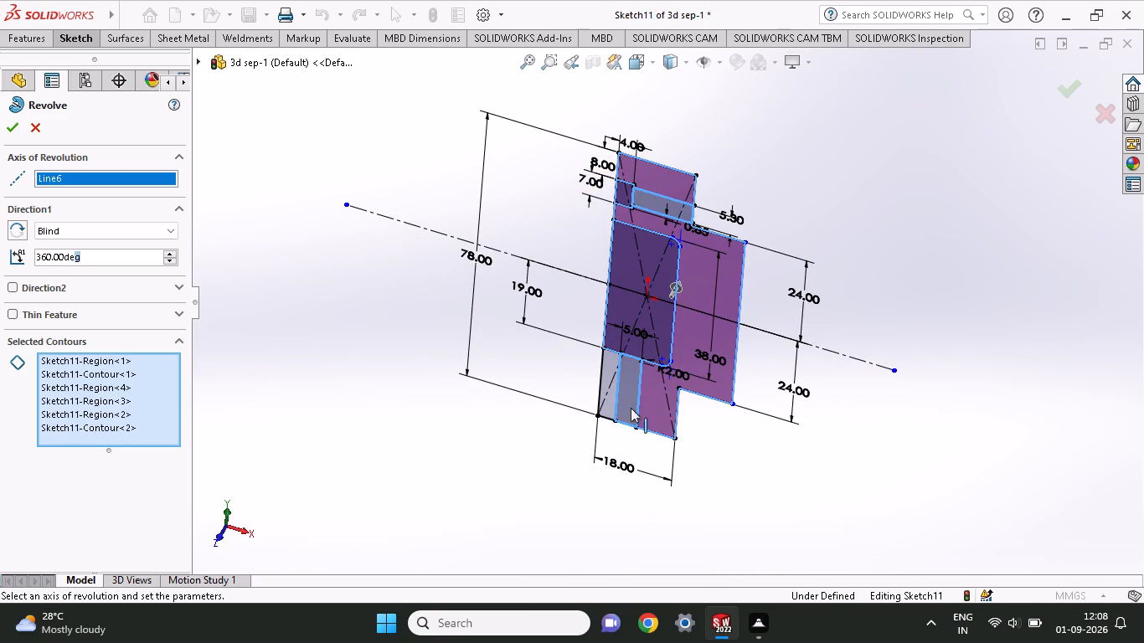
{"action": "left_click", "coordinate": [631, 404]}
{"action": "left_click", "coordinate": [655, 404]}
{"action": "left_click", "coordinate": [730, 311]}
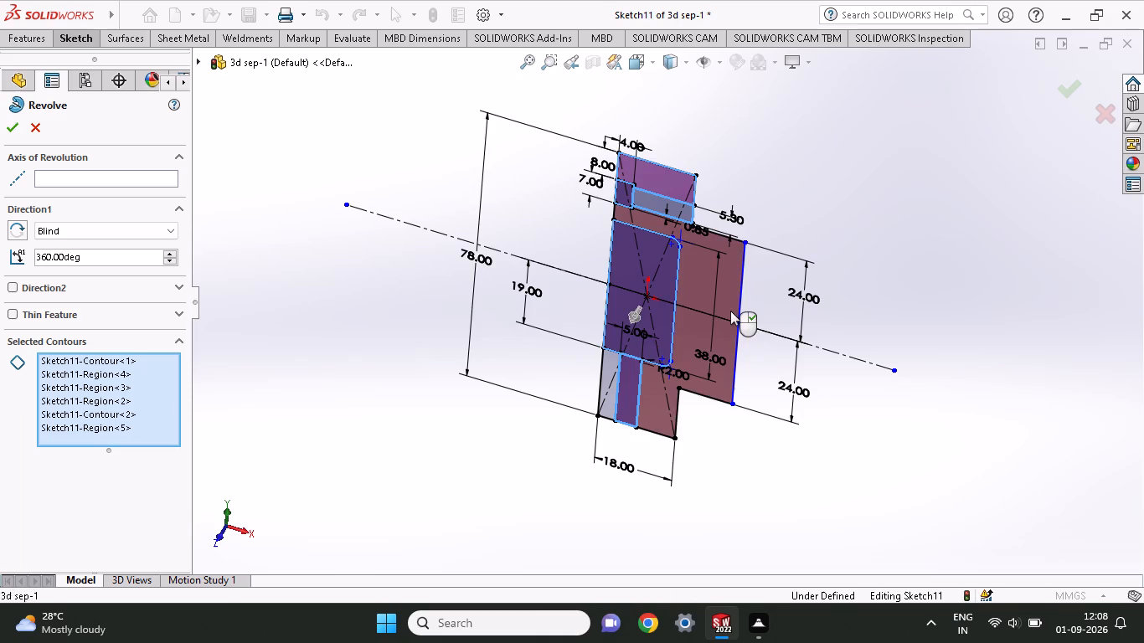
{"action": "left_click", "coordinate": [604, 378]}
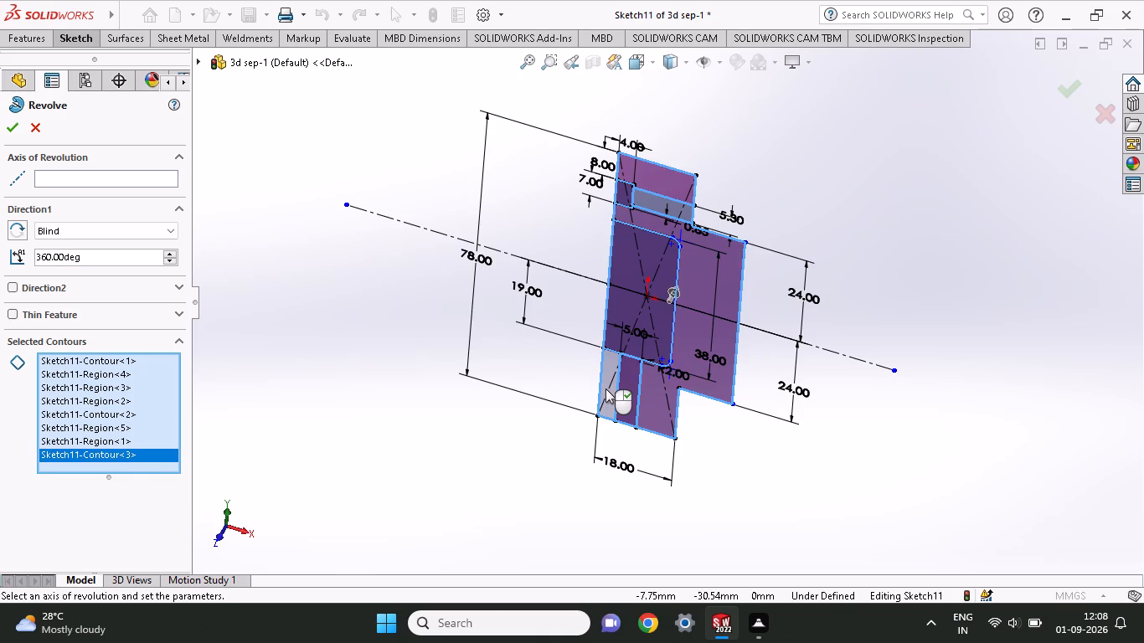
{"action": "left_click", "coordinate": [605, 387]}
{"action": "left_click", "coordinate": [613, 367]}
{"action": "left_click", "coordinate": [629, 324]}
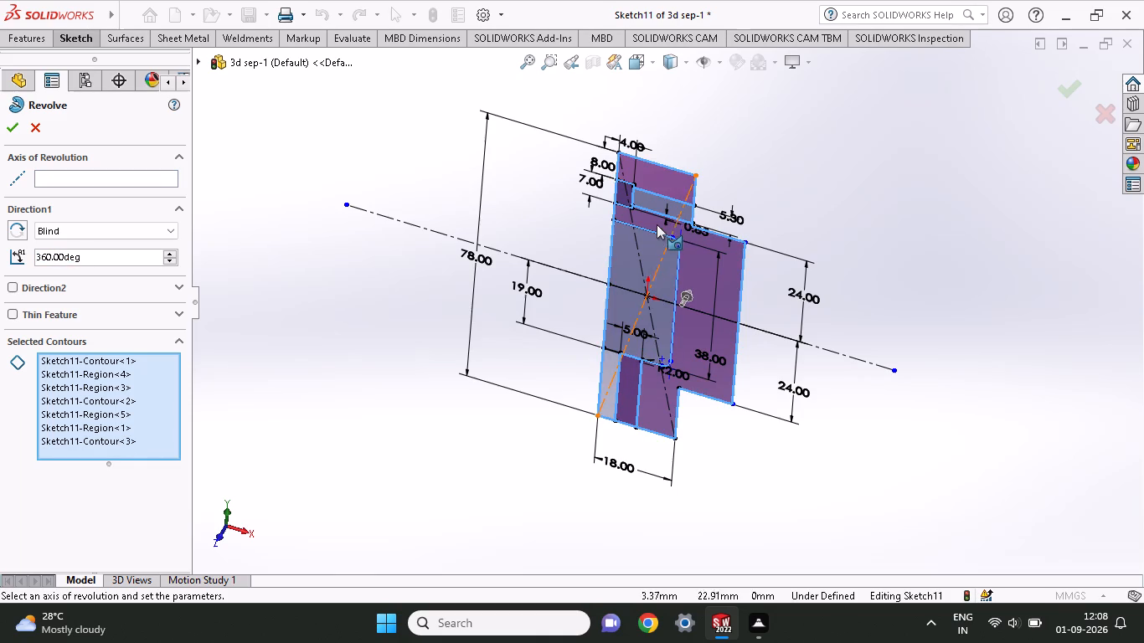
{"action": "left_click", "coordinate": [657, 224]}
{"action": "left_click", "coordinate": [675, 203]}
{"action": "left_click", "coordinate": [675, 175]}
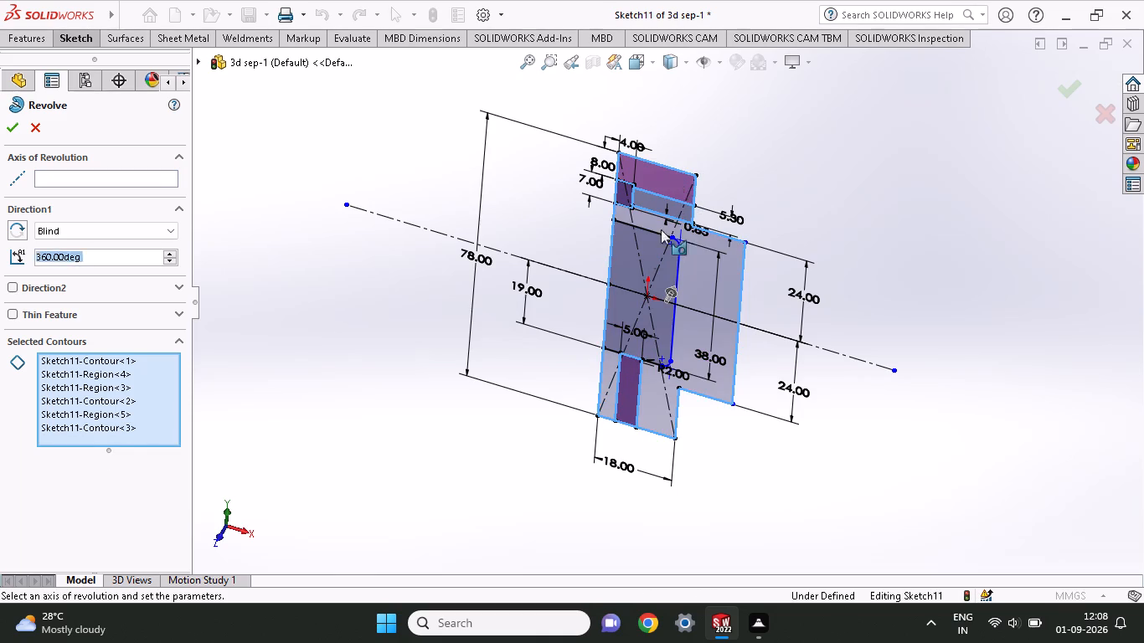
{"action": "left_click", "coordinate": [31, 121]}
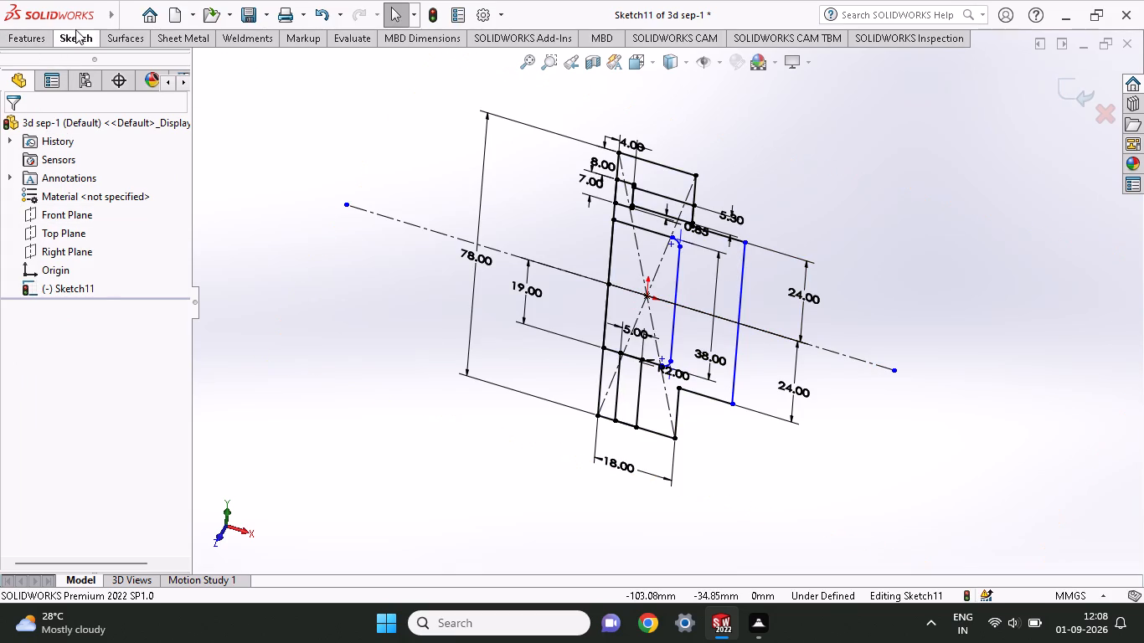
Start a 360-degree blind Revolve and select all regions of the stepped profile as contours, including the inner rectangle, upper recess and narrow lower rectangle.
{"action": "left_click", "coordinate": [31, 39]}
{"action": "left_click", "coordinate": [86, 90]}
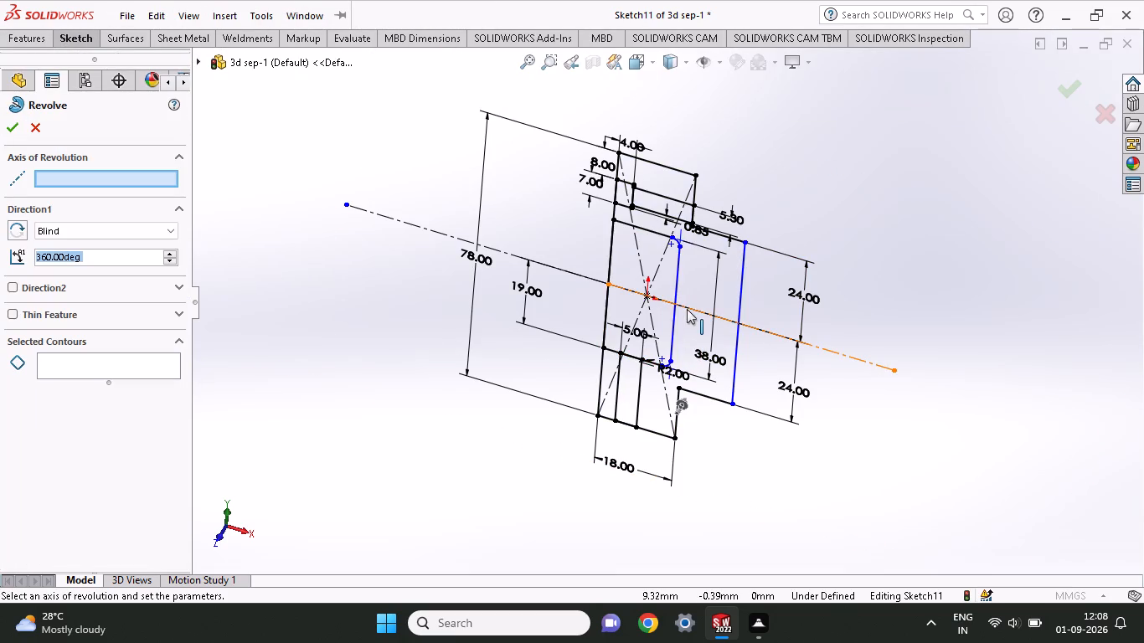
{"action": "left_click", "coordinate": [626, 382]}
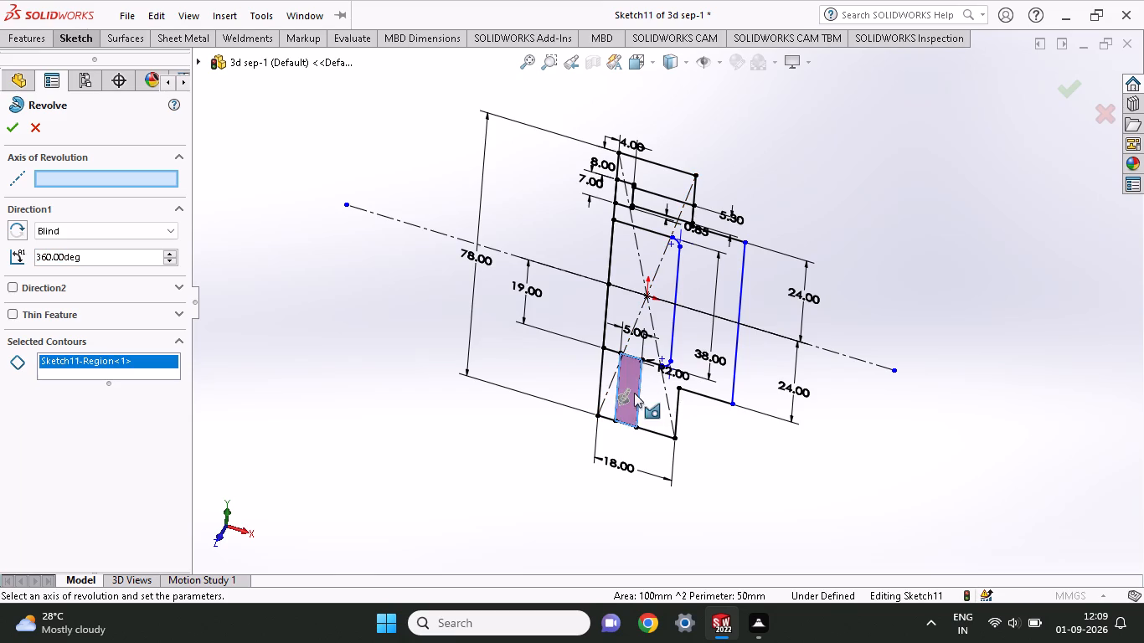
{"action": "left_click", "coordinate": [646, 390]}
{"action": "left_click", "coordinate": [601, 392]}
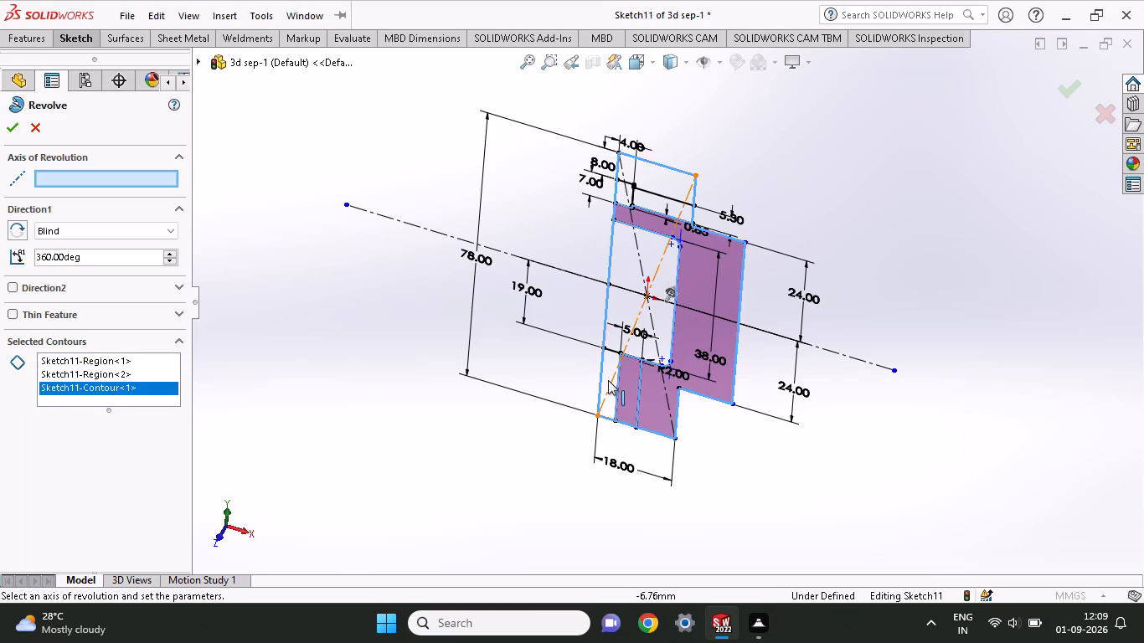
{"action": "left_click", "coordinate": [608, 380]}
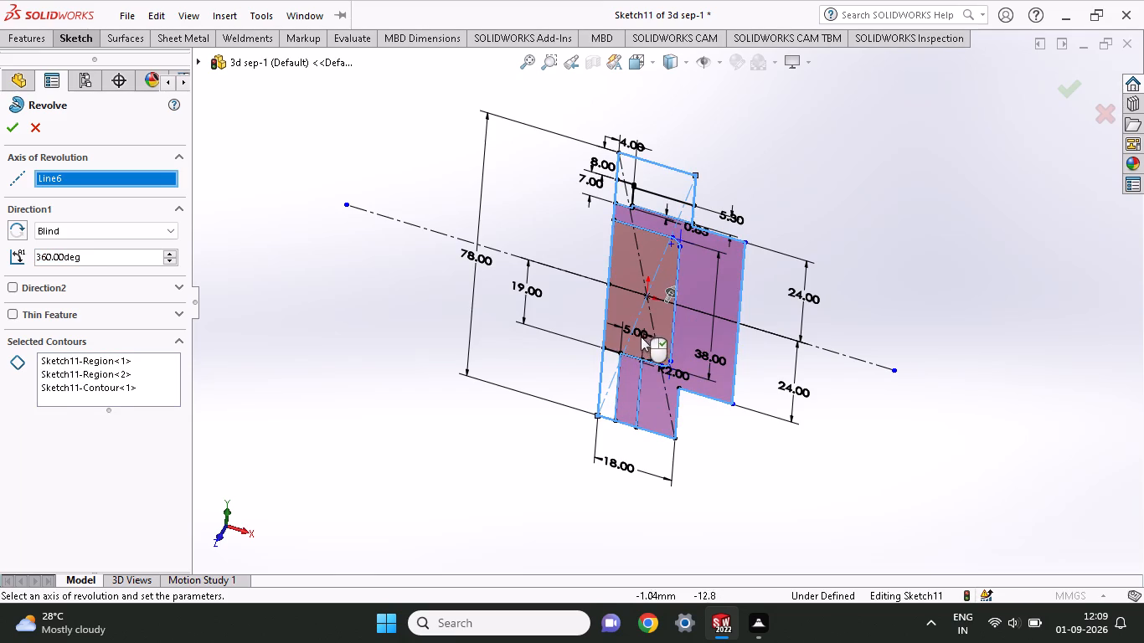
{"action": "left_click", "coordinate": [642, 336]}
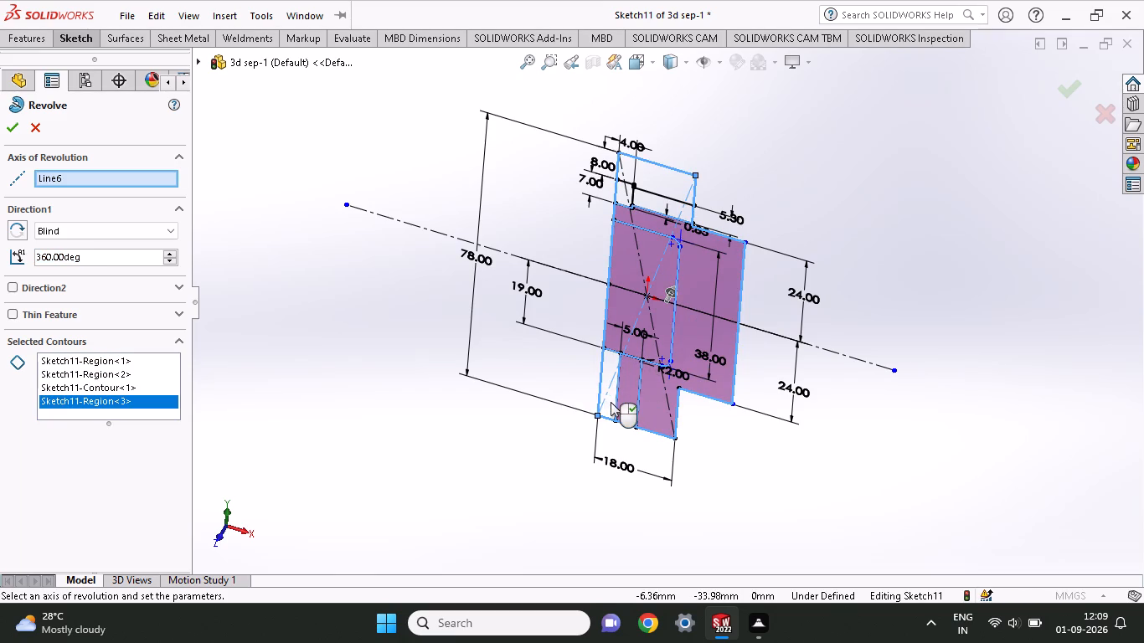
{"action": "left_click", "coordinate": [611, 402]}
{"action": "left_click", "coordinate": [678, 183]}
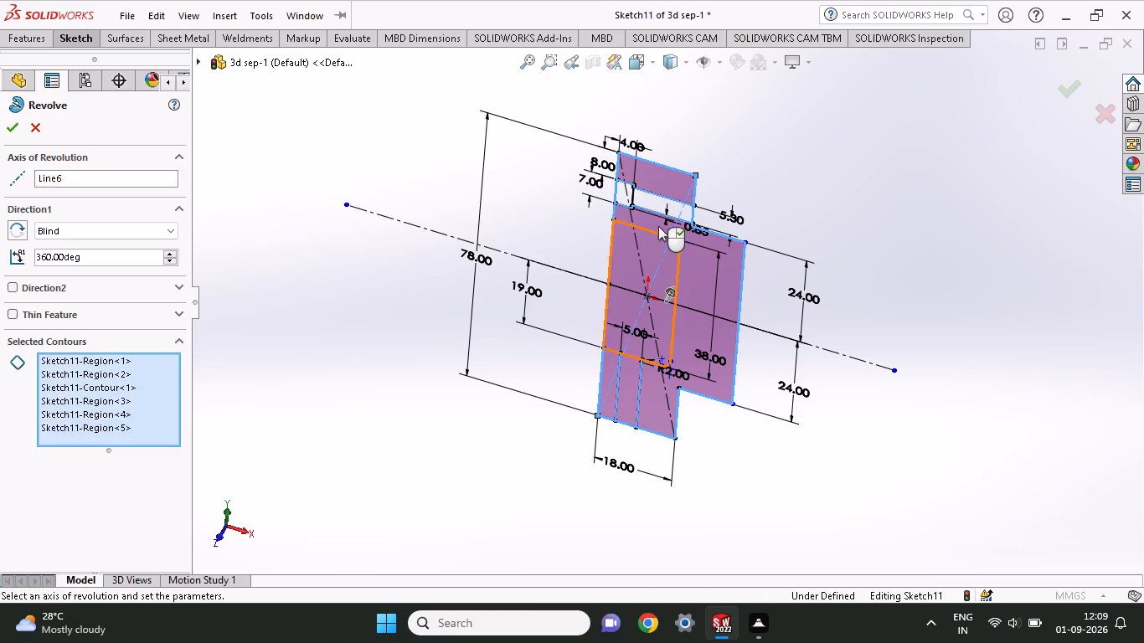
{"action": "left_click", "coordinate": [660, 209]}
{"action": "left_click", "coordinate": [625, 196]}
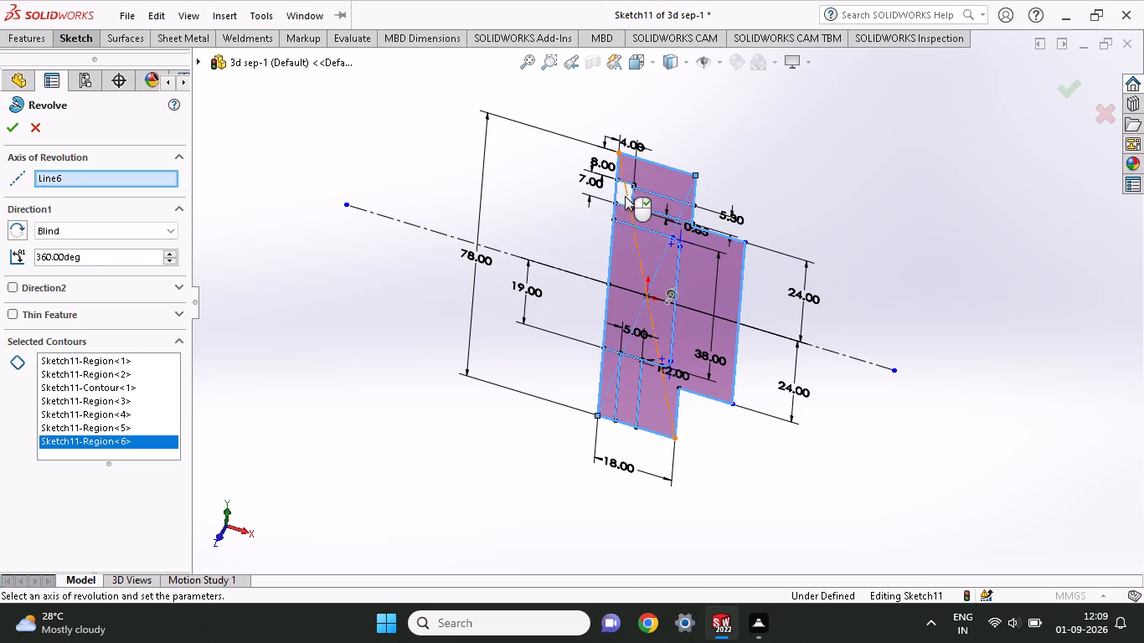
{"action": "left_click", "coordinate": [627, 196]}
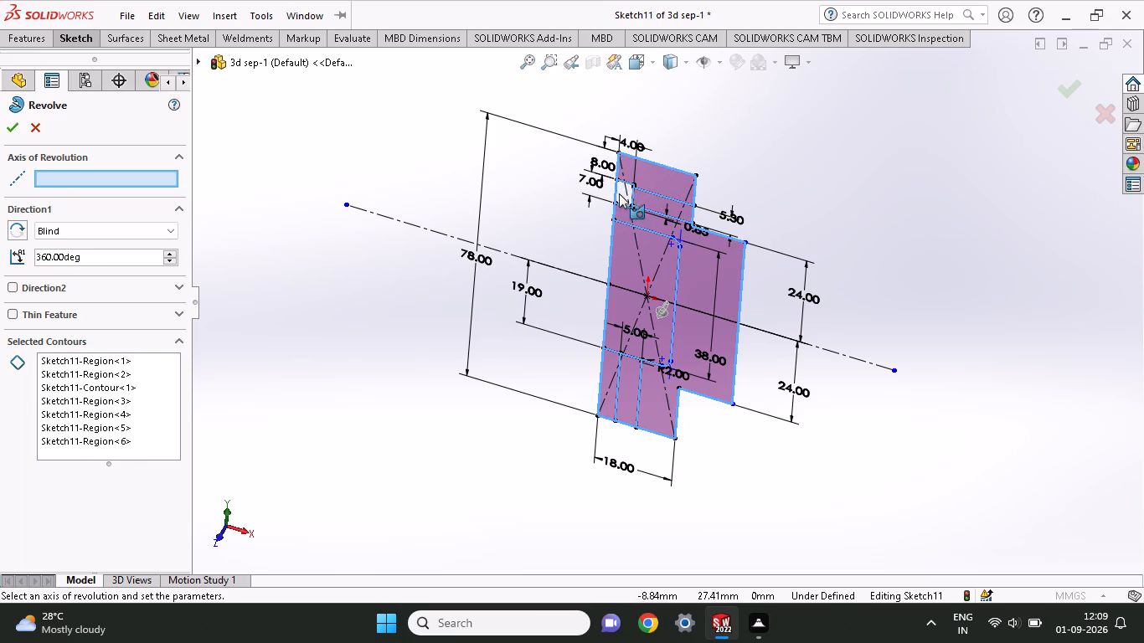
{"action": "scroll", "coordinate": [622, 203], "scroll_direction": "down", "scroll_amount": 3}
{"action": "left_click", "coordinate": [629, 200]}
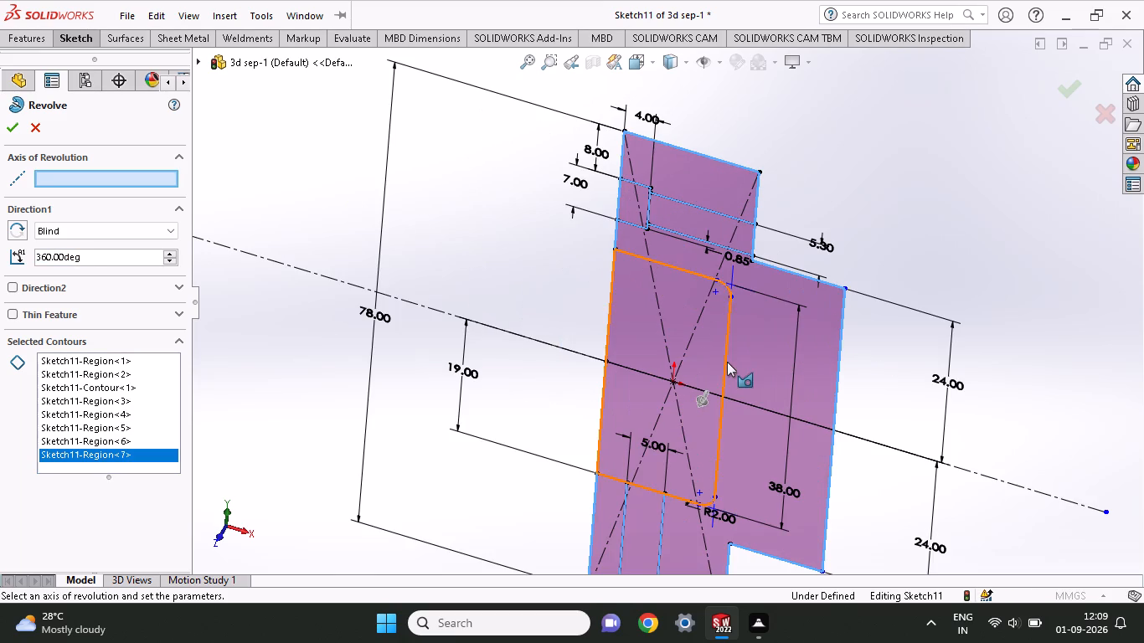
Examine the selected contour regions across the whole stepped profile from several angles.
{"action": "scroll", "coordinate": [727, 362], "scroll_direction": "up", "scroll_amount": 3}
{"action": "middle_click_drag", "start_coordinate": [727, 362], "coordinate": [662, 450]}
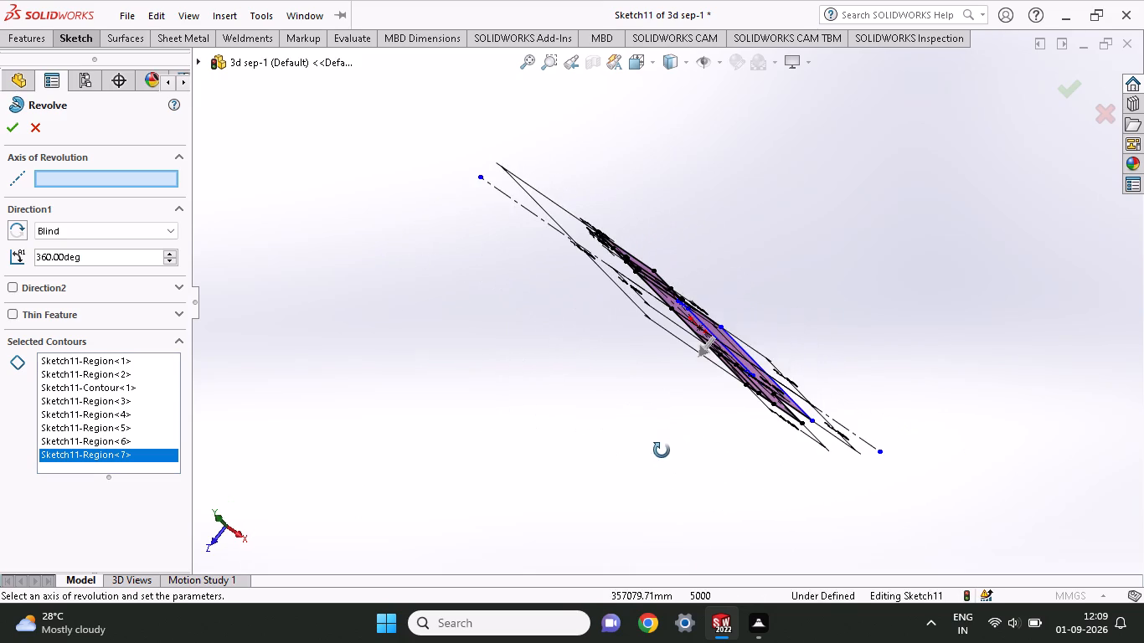
{"action": "middle_click_drag", "start_coordinate": [662, 450], "coordinate": [736, 250]}
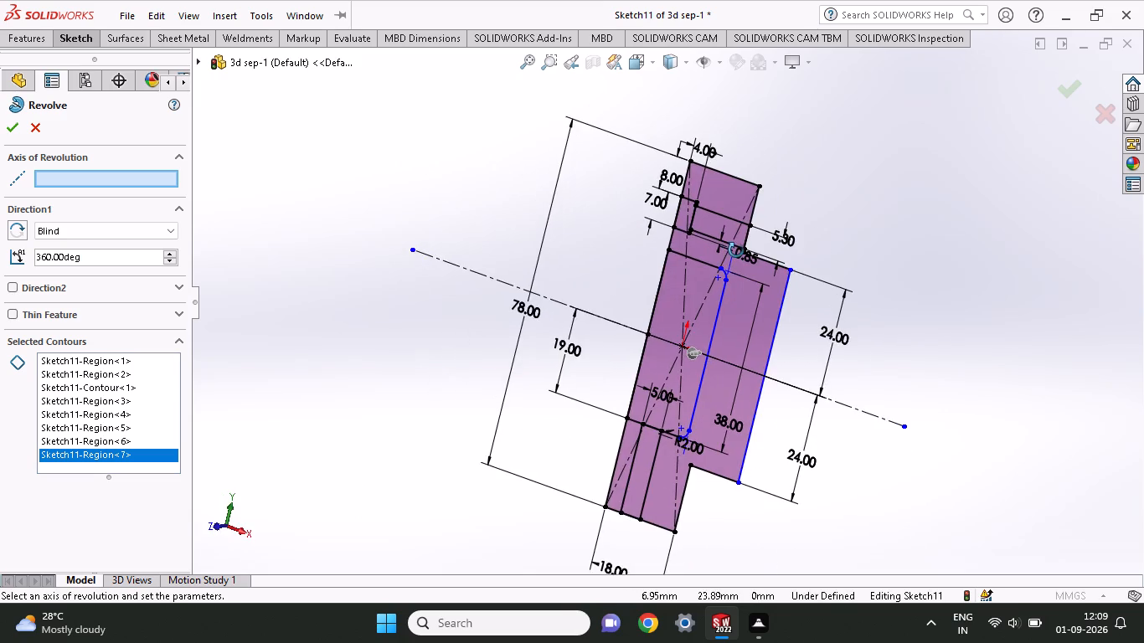
{"action": "middle_click_drag", "start_coordinate": [736, 250], "coordinate": [723, 252]}
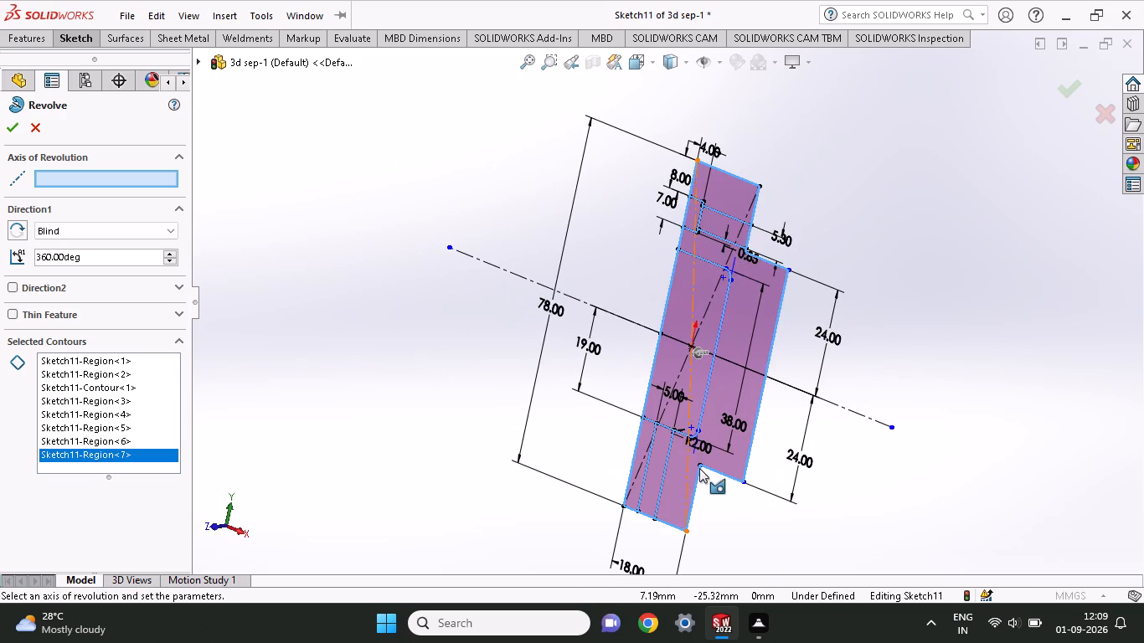
{"action": "scroll", "coordinate": [693, 468], "scroll_direction": "up", "scroll_amount": 4}
{"action": "scroll", "coordinate": [770, 398], "scroll_direction": "up", "scroll_amount": 1}
{"action": "scroll", "coordinate": [770, 398], "scroll_direction": "down", "scroll_amount": 4}
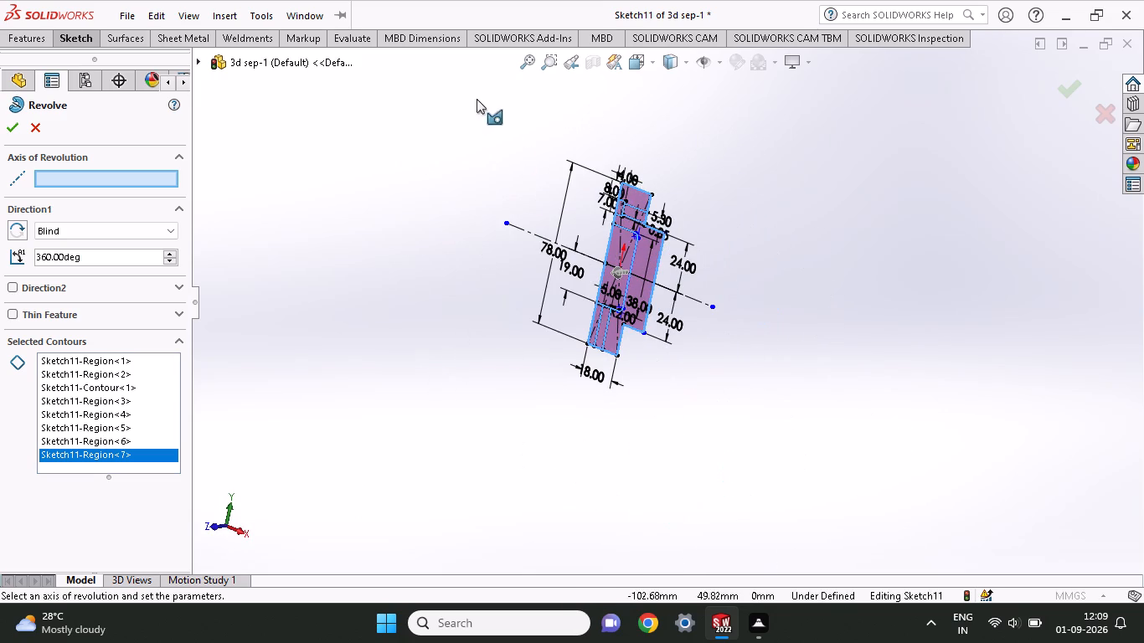
{"action": "scroll", "coordinate": [702, 234], "scroll_direction": "down", "scroll_amount": 3}
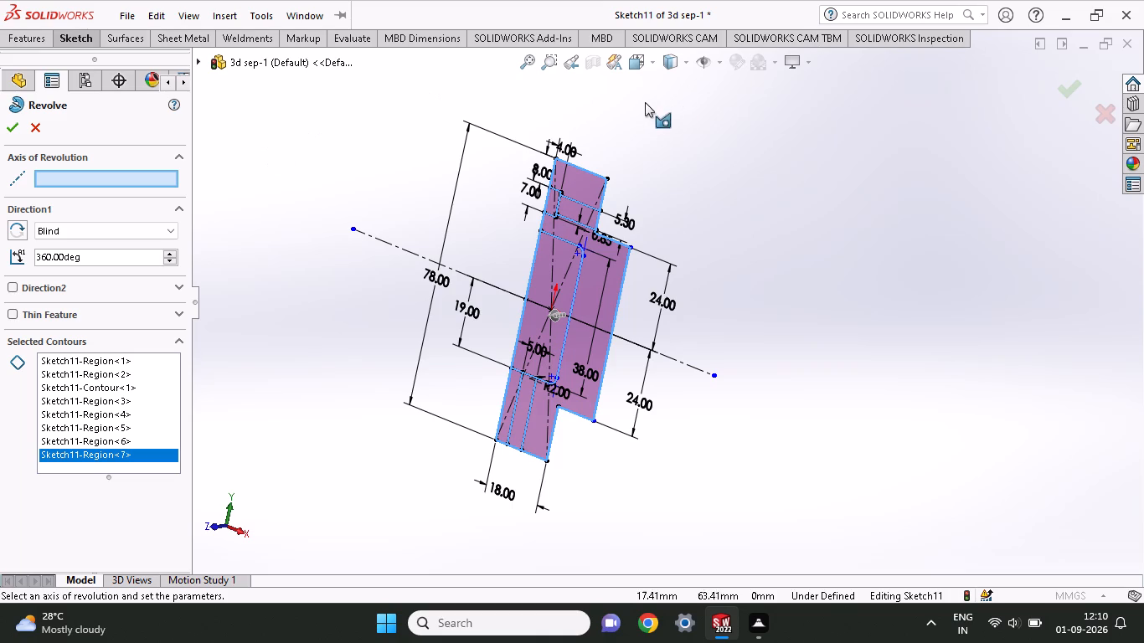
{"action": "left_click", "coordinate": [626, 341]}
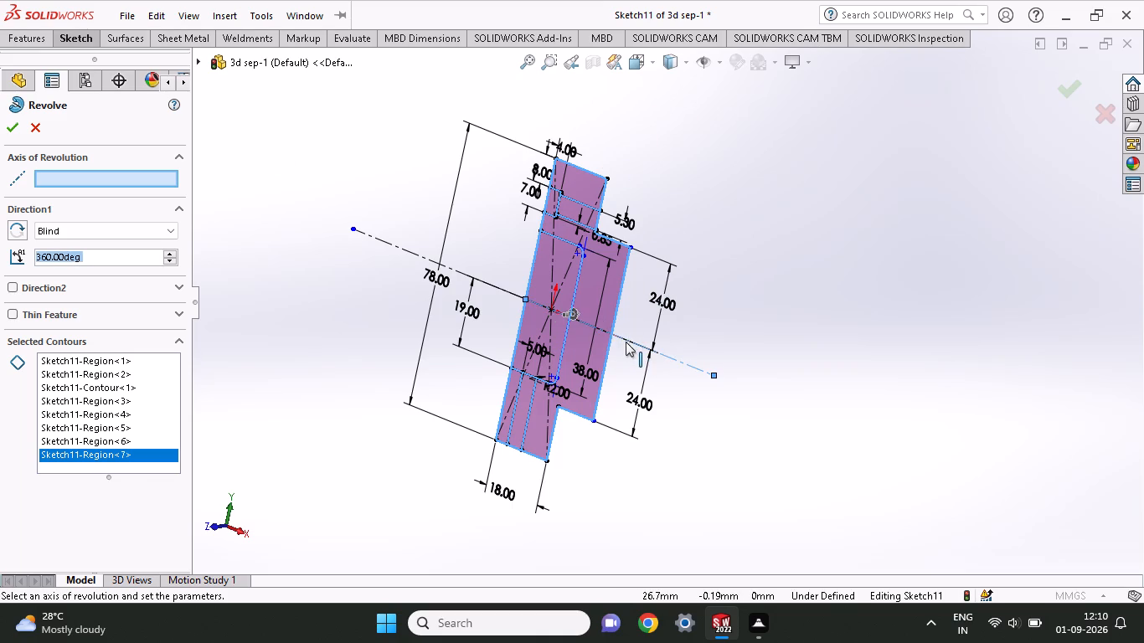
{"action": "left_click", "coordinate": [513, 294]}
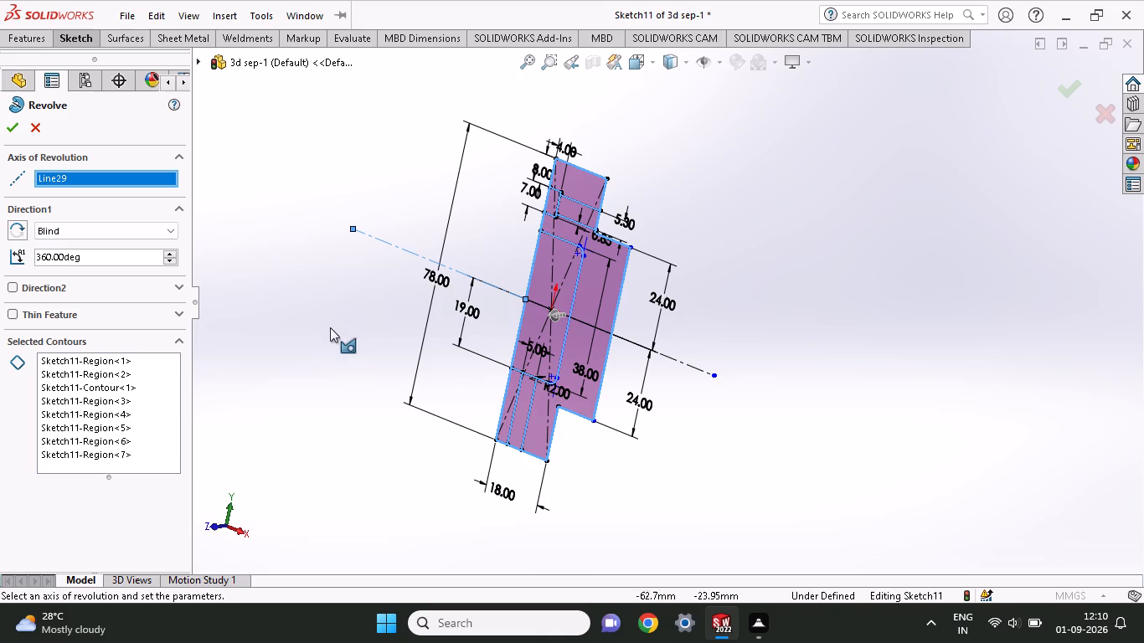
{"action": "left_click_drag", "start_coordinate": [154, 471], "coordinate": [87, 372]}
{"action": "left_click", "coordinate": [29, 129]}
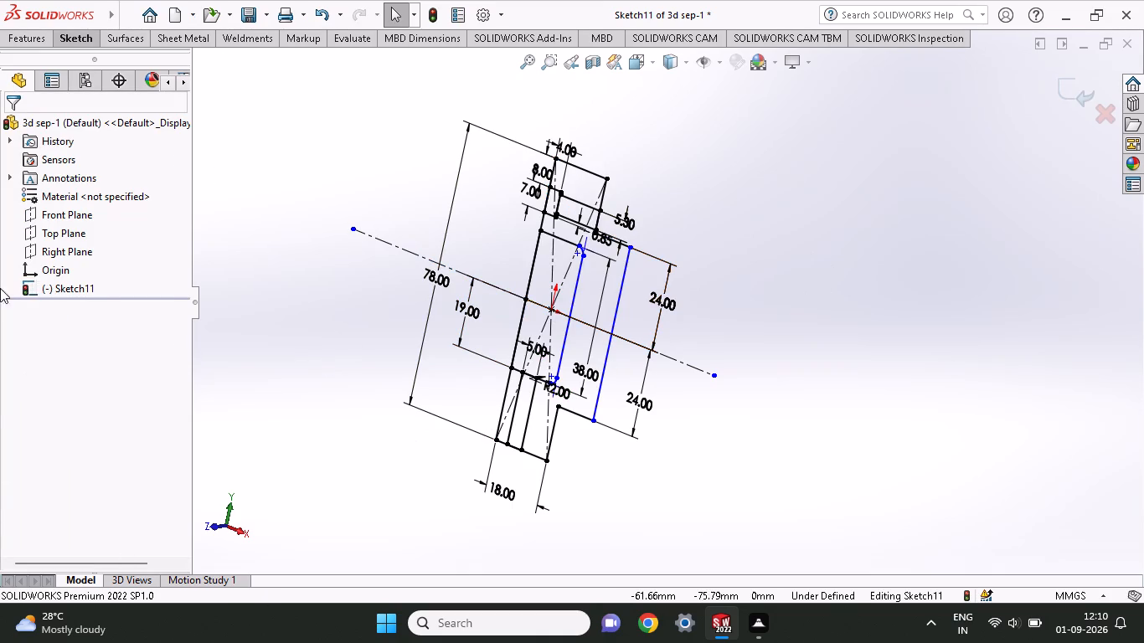
Restart a 360-degree blind Revolve and set the horizontal centerline extending right from the profile as the axis of revolution.
{"action": "left_click", "coordinate": [35, 32]}
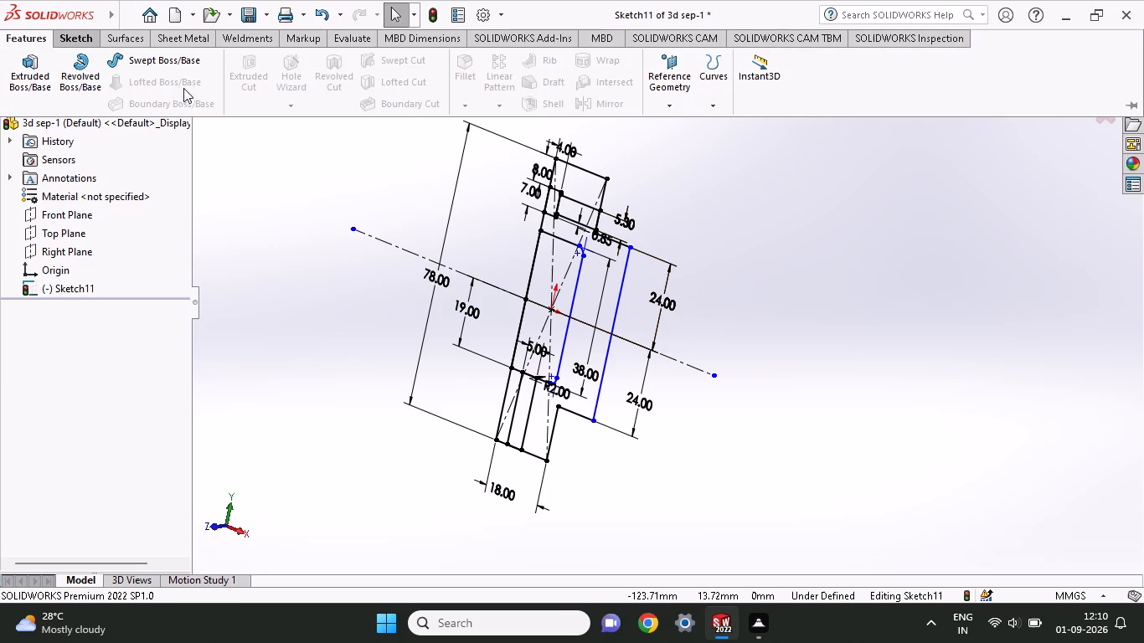
{"action": "left_click", "coordinate": [95, 67]}
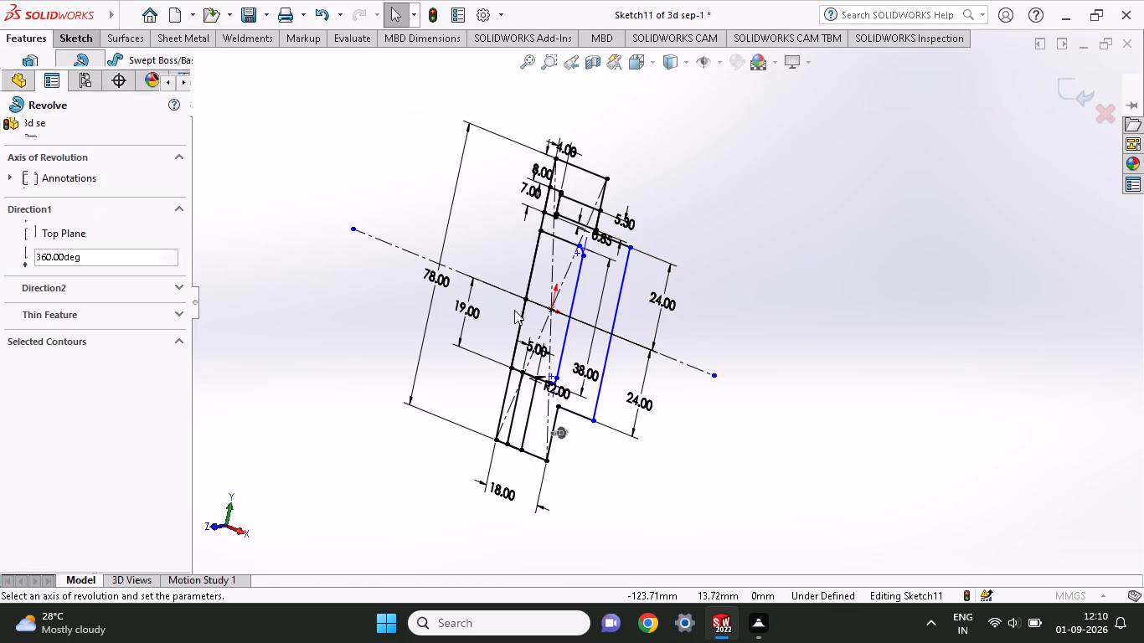
{"action": "left_click", "coordinate": [515, 292]}
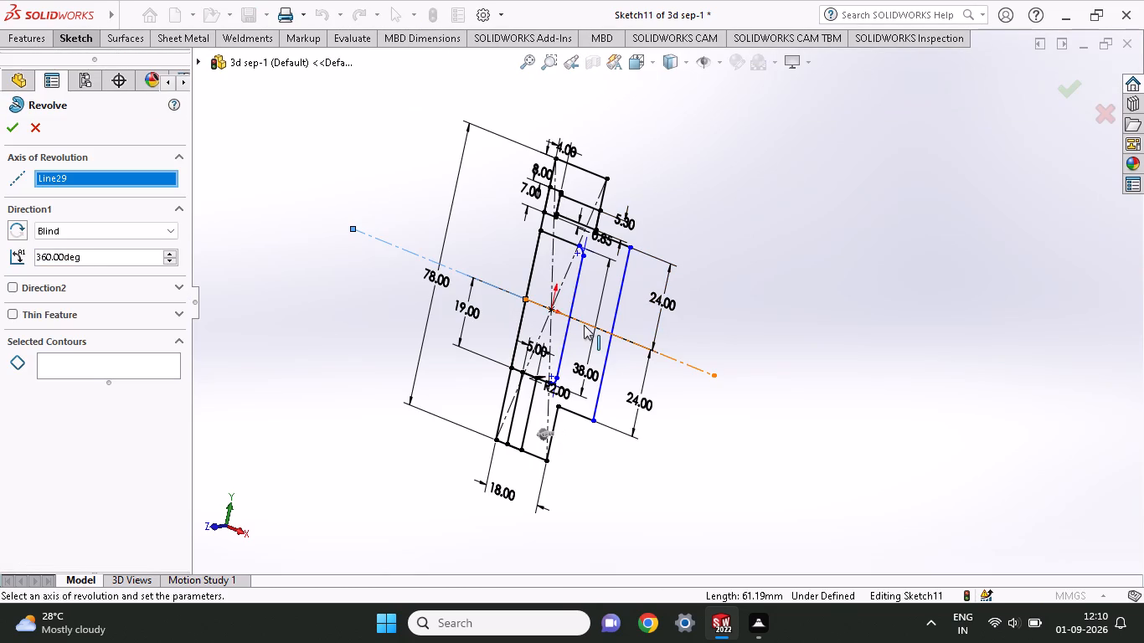
{"action": "left_click", "coordinate": [585, 322]}
{"action": "left_click", "coordinate": [553, 290]}
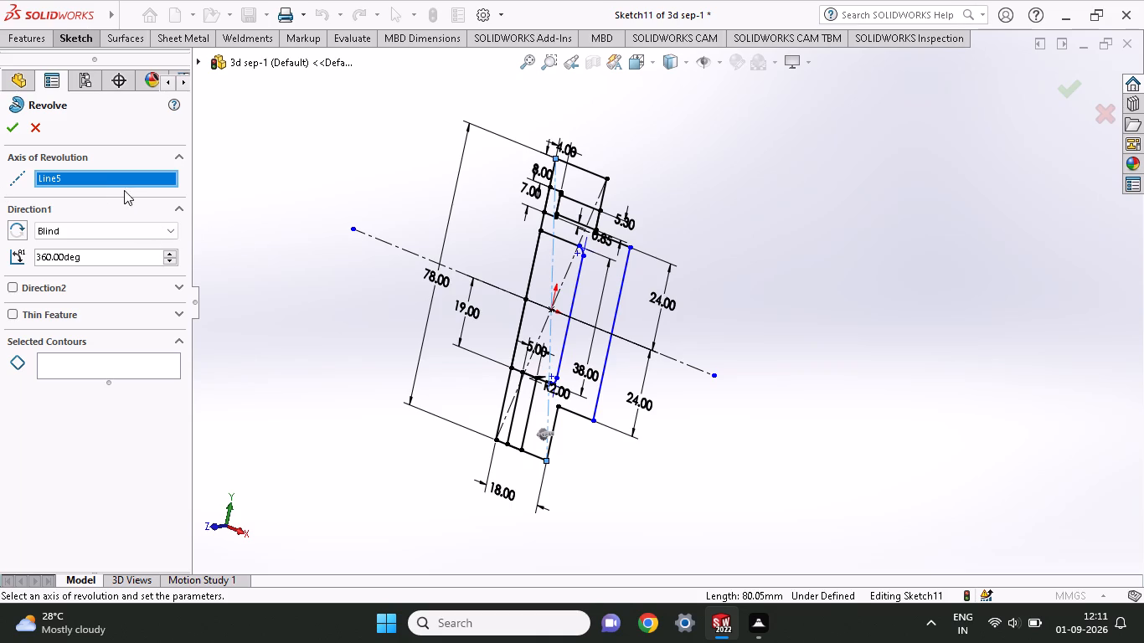
{"action": "left_click", "coordinate": [395, 246]}
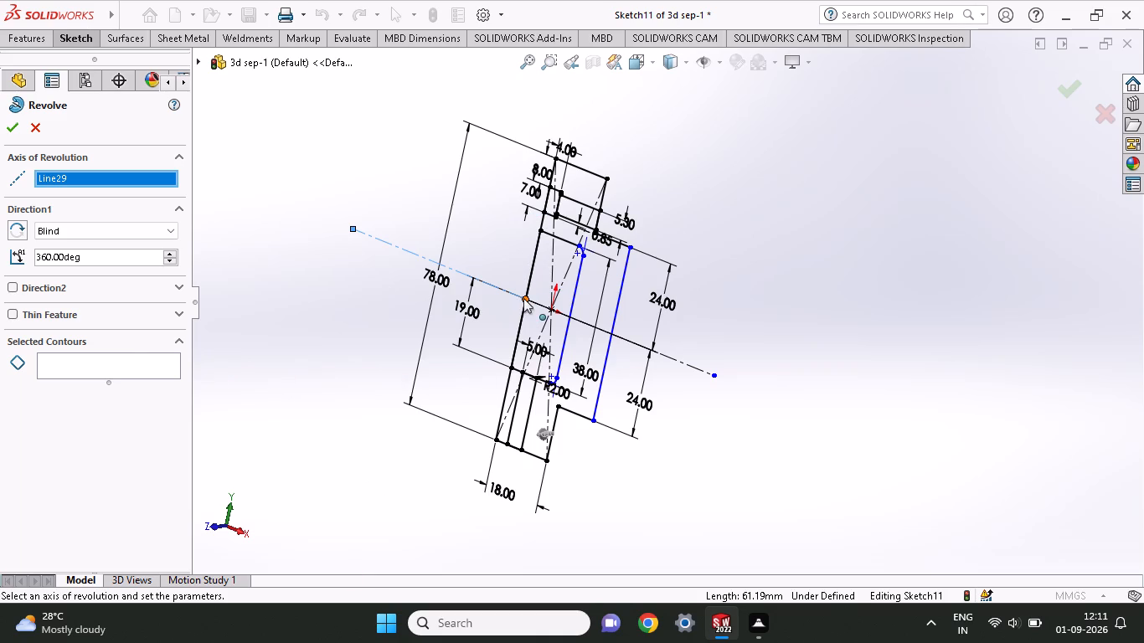
{"action": "left_click_drag", "start_coordinate": [523, 298], "coordinate": [751, 409]}
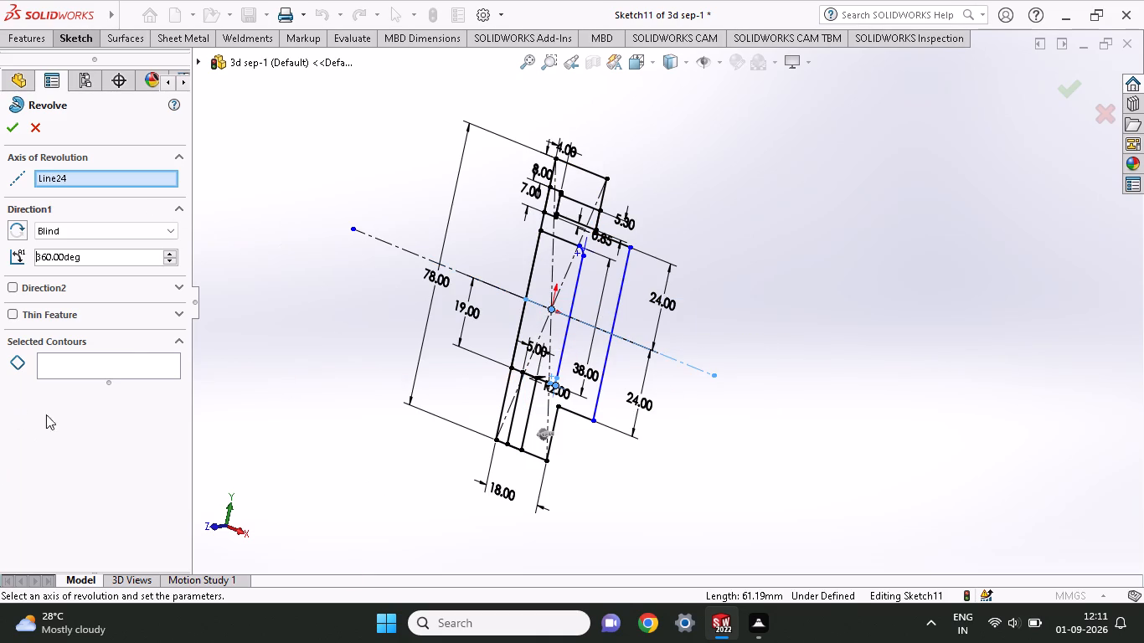
Select the large stepped region, inner rectangle, upper recess, top block and narrow lower strips of the profile as revolve contours.
{"action": "left_click", "coordinate": [63, 368]}
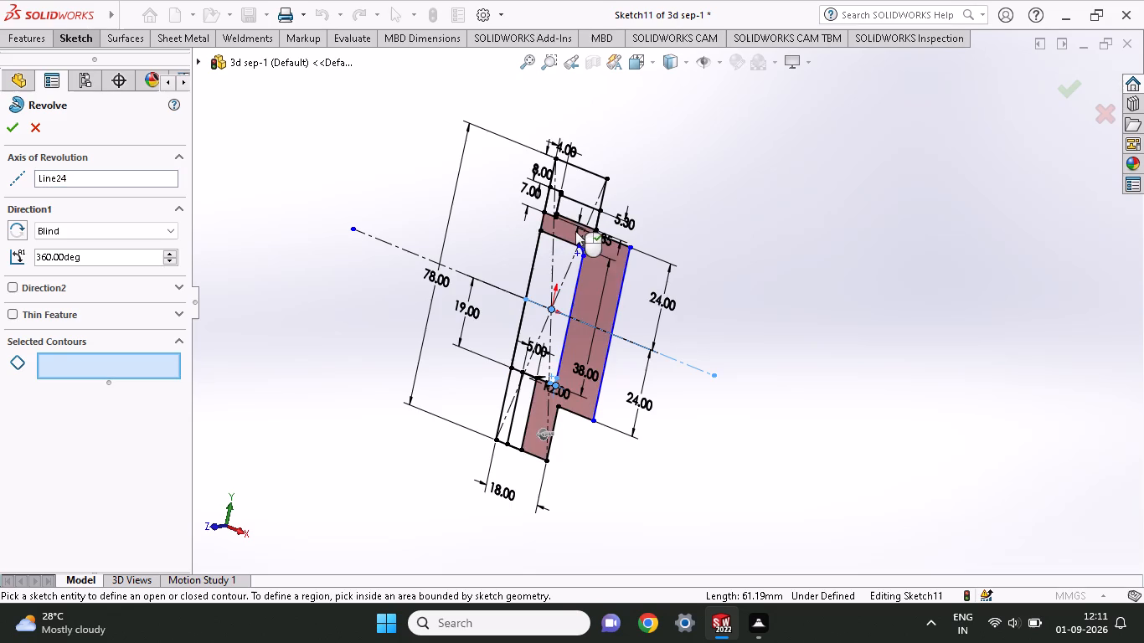
{"action": "left_click", "coordinate": [575, 231]}
{"action": "left_click", "coordinate": [561, 274]}
{"action": "left_click", "coordinate": [575, 200]}
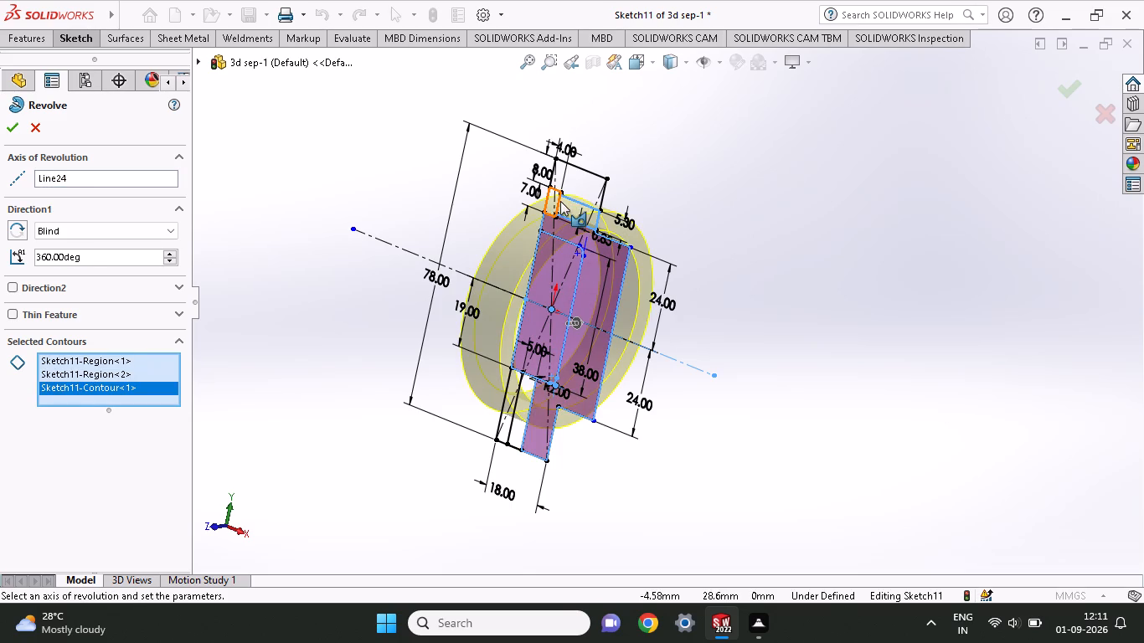
{"action": "left_click", "coordinate": [554, 201]}
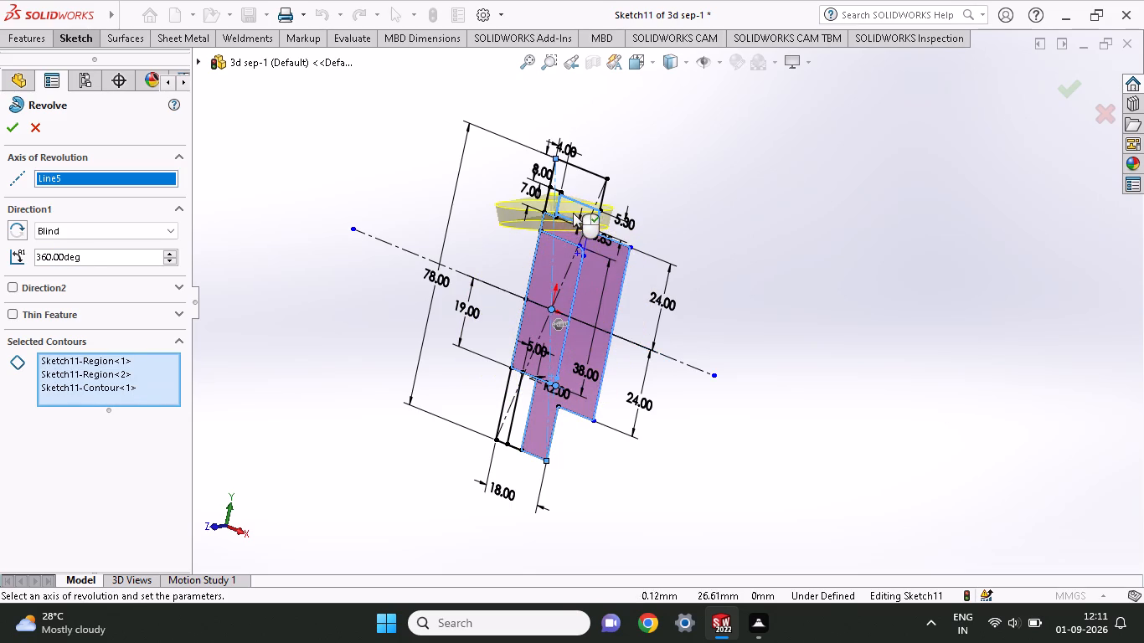
{"action": "left_click", "coordinate": [571, 213]}
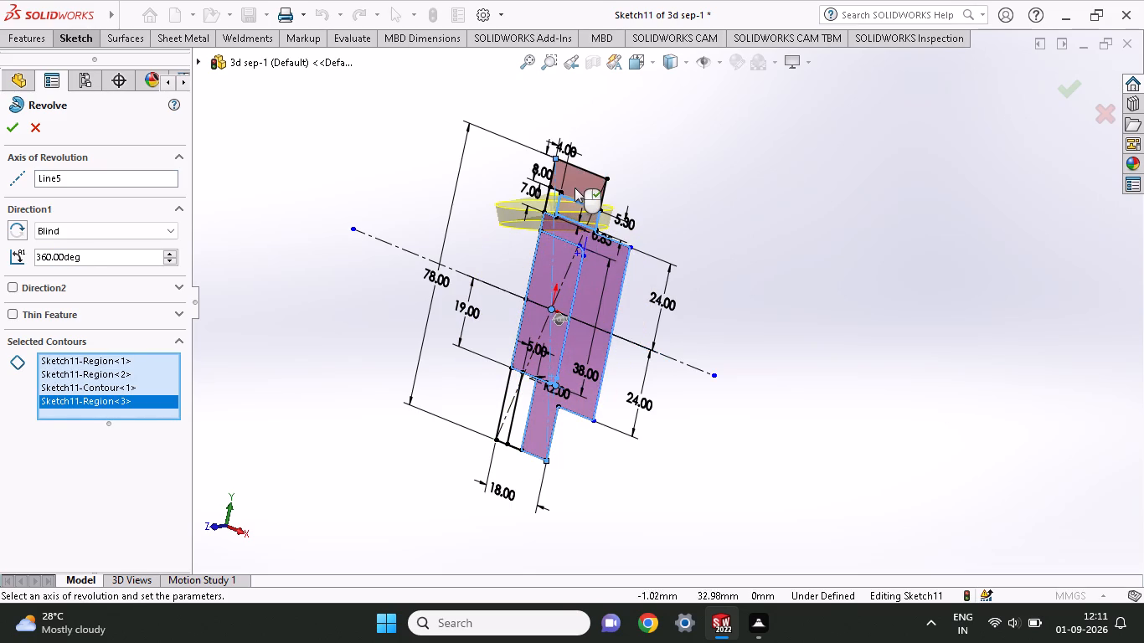
{"action": "left_click", "coordinate": [575, 187]}
{"action": "left_click", "coordinate": [525, 407]}
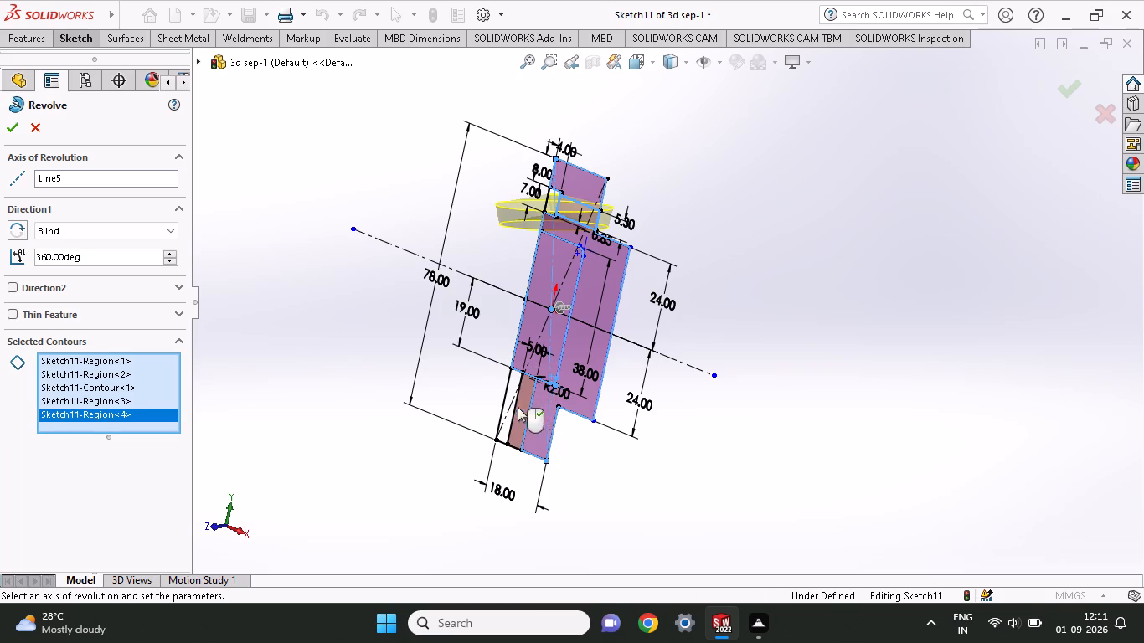
{"action": "left_click", "coordinate": [510, 402]}
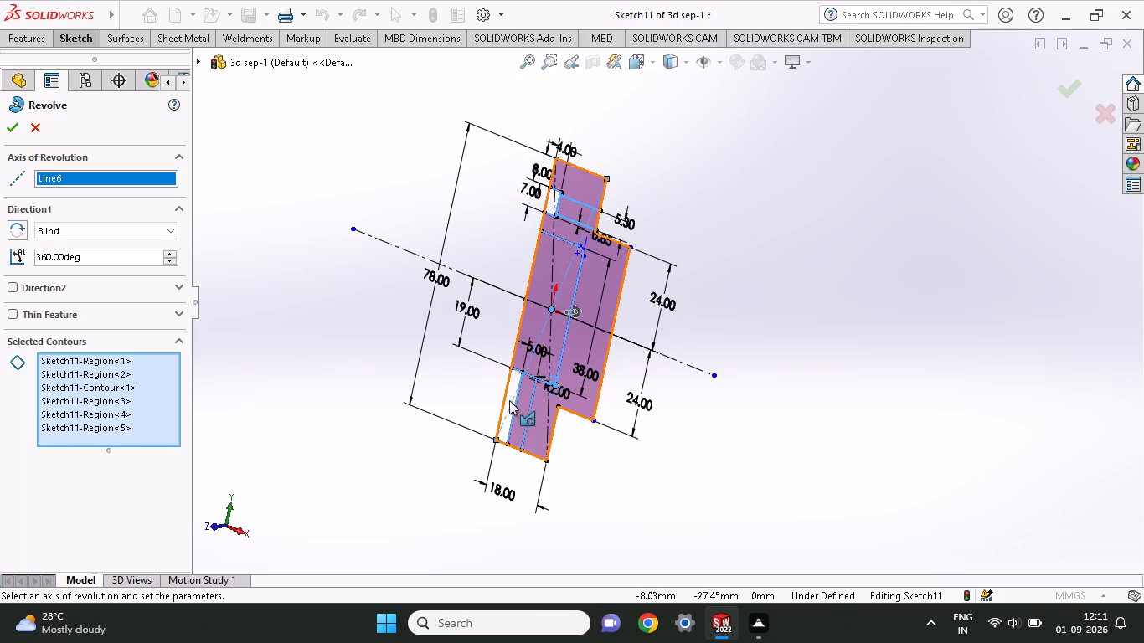
{"action": "left_click", "coordinate": [515, 396]}
{"action": "left_click", "coordinate": [509, 398]}
Add the small region beside the upper recess to the contours and try to complete the 360-degree Revolve.
{"action": "scroll", "coordinate": [512, 399], "scroll_direction": "down", "scroll_amount": 3}
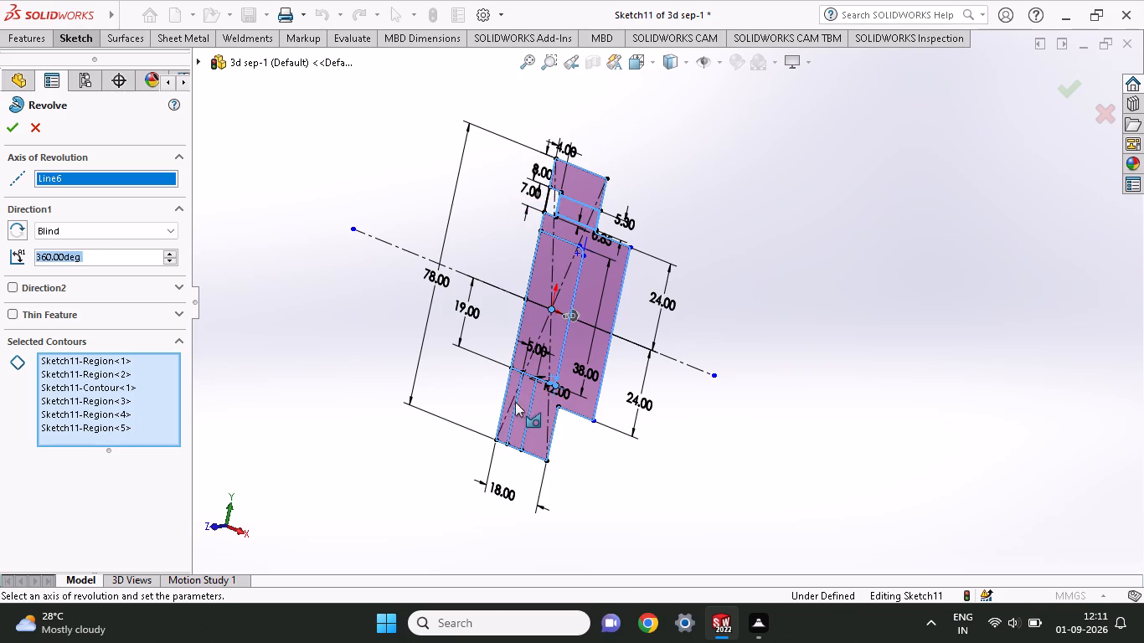
{"action": "scroll", "coordinate": [515, 402], "scroll_direction": "down", "scroll_amount": 5}
{"action": "scroll", "coordinate": [520, 384], "scroll_direction": "up", "scroll_amount": 4}
{"action": "scroll", "coordinate": [585, 304], "scroll_direction": "up", "scroll_amount": 4}
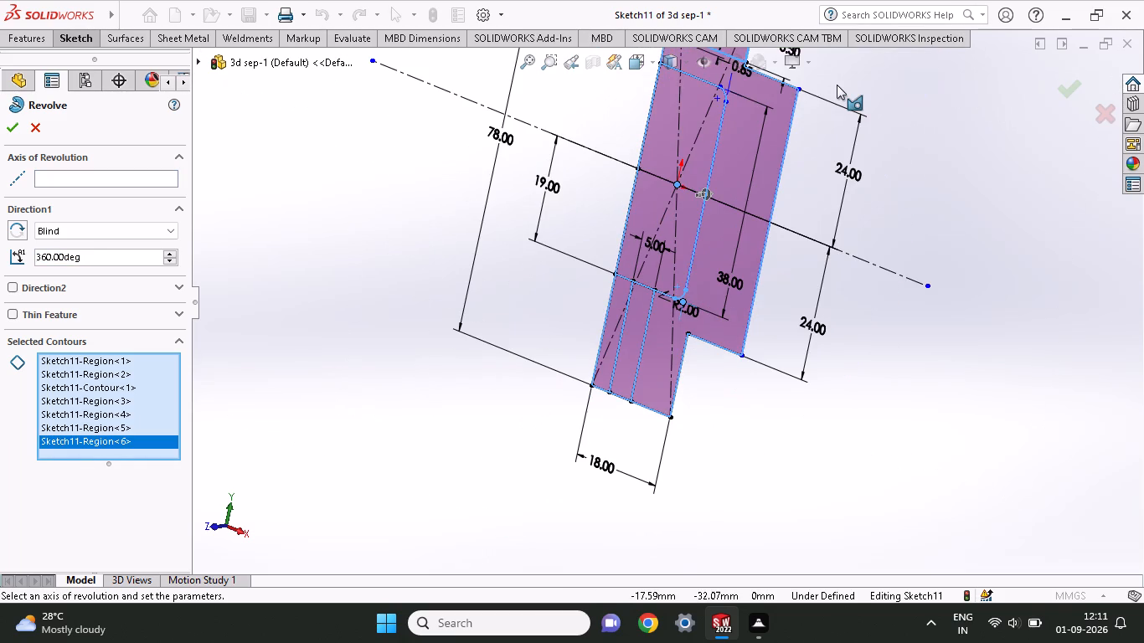
{"action": "scroll", "coordinate": [769, 109], "scroll_direction": "down", "scroll_amount": 4}
{"action": "scroll", "coordinate": [683, 193], "scroll_direction": "down", "scroll_amount": 7}
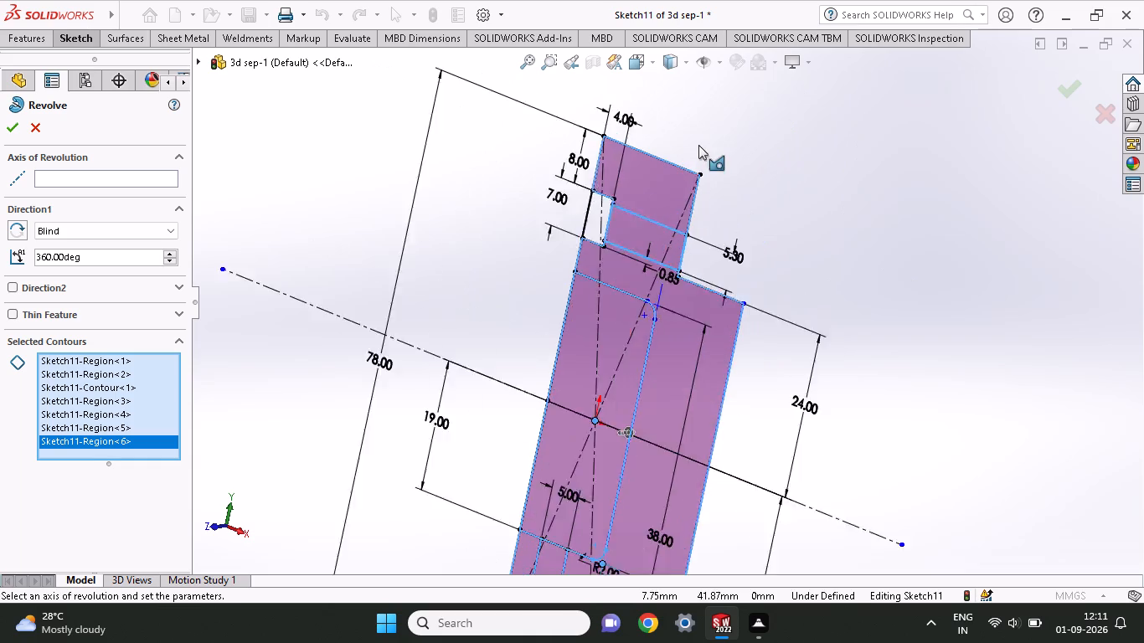
{"action": "left_click", "coordinate": [509, 292]}
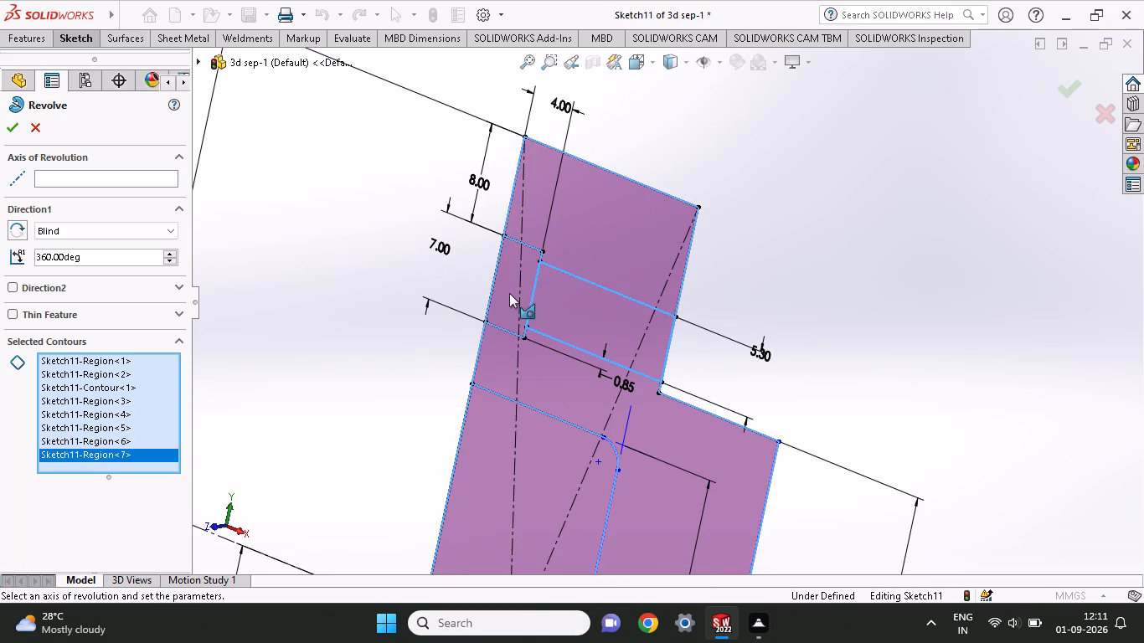
{"action": "scroll", "coordinate": [509, 293], "scroll_direction": "up", "scroll_amount": 5}
{"action": "scroll", "coordinate": [690, 383], "scroll_direction": "down", "scroll_amount": 4}
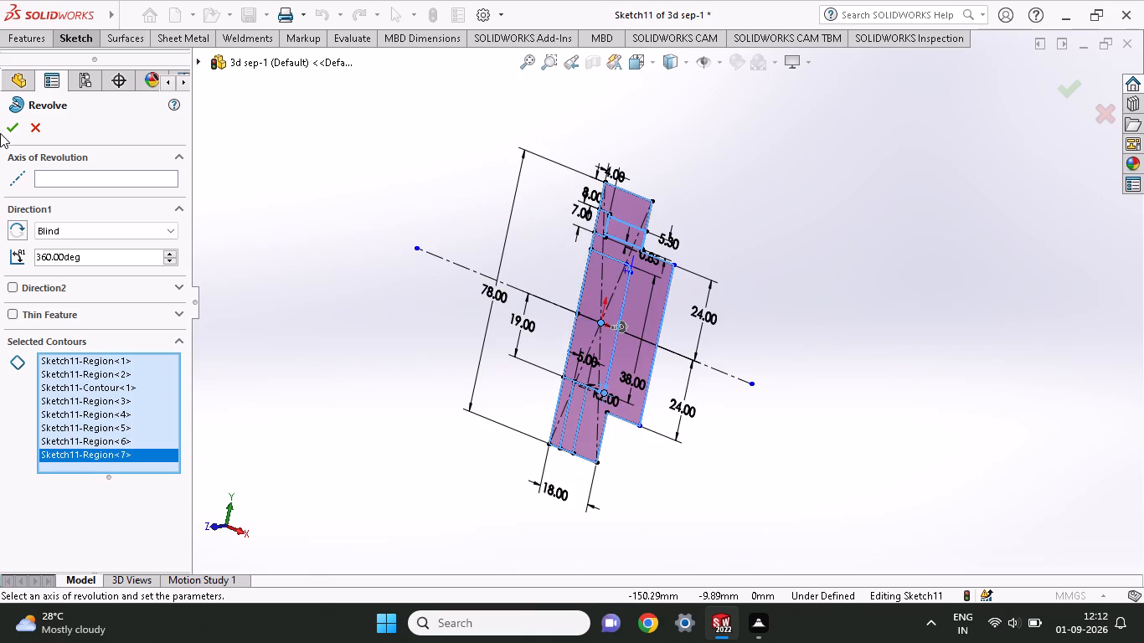
{"action": "left_click", "coordinate": [13, 125]}
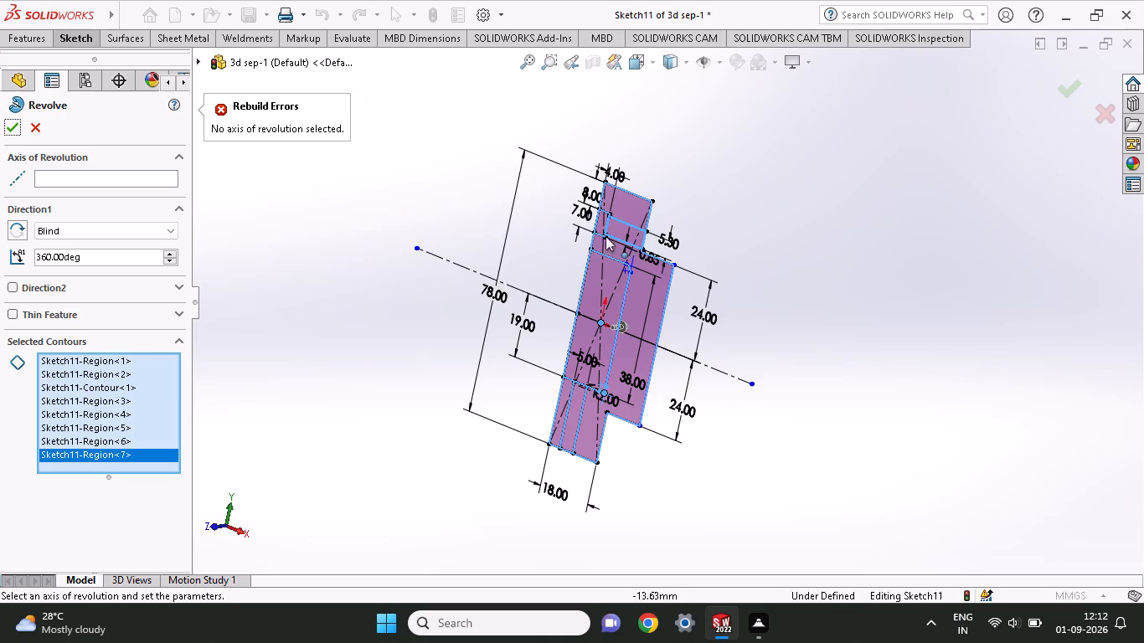
Set the centerline extending left from the profile as the revolve axis, deselect the large stepped region and try to complete the Revolve.
{"action": "left_click", "coordinate": [673, 353]}
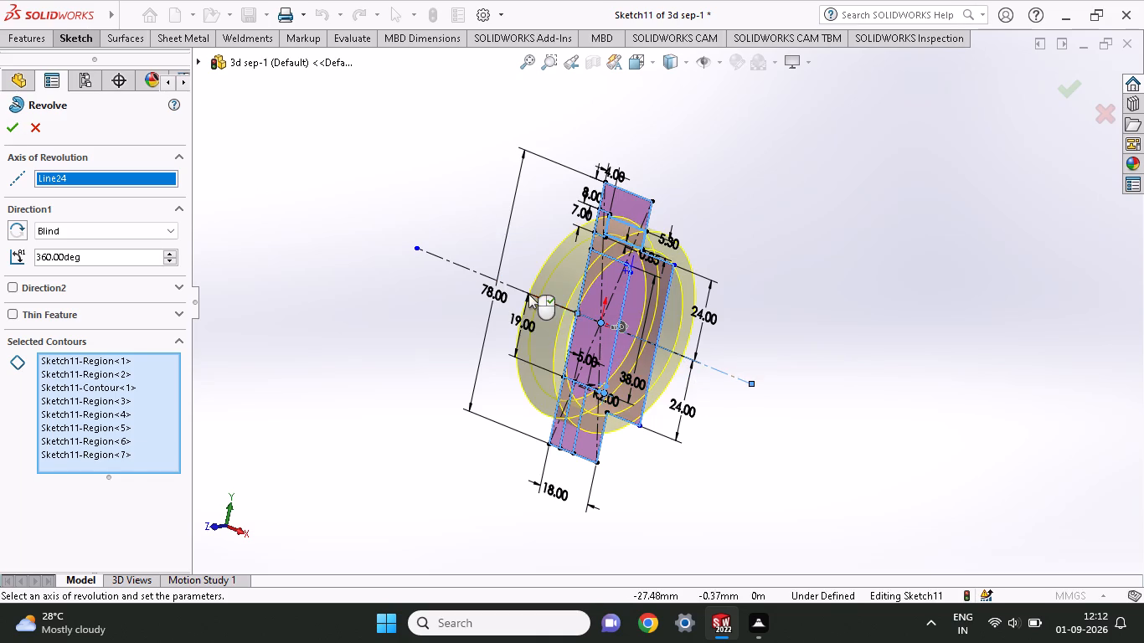
{"action": "left_click", "coordinate": [511, 284]}
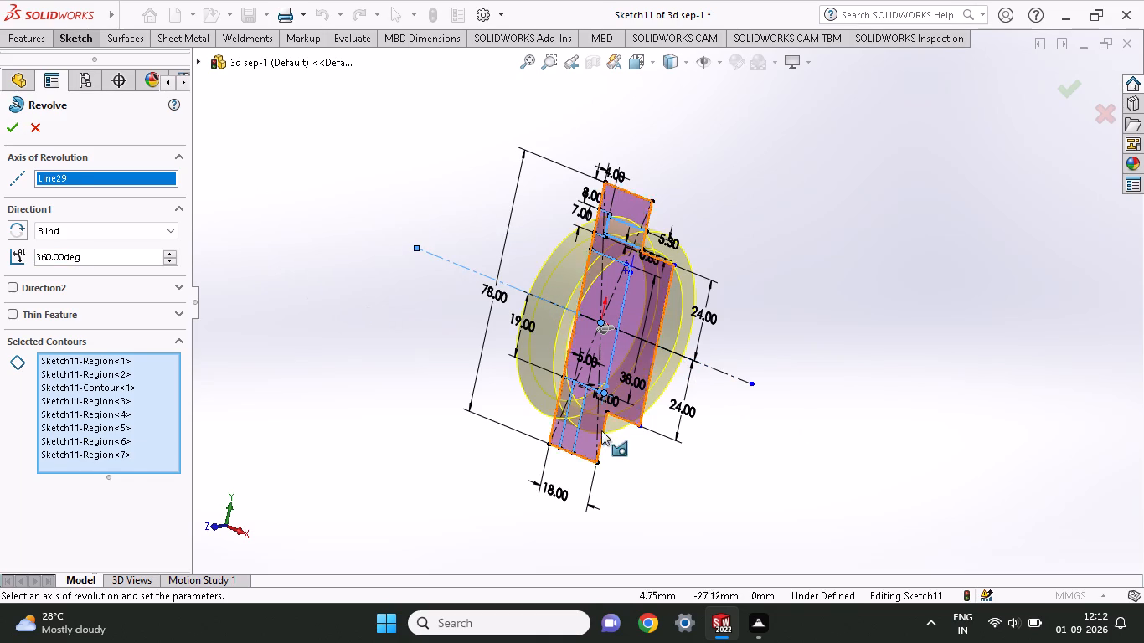
{"action": "left_click", "coordinate": [574, 435]}
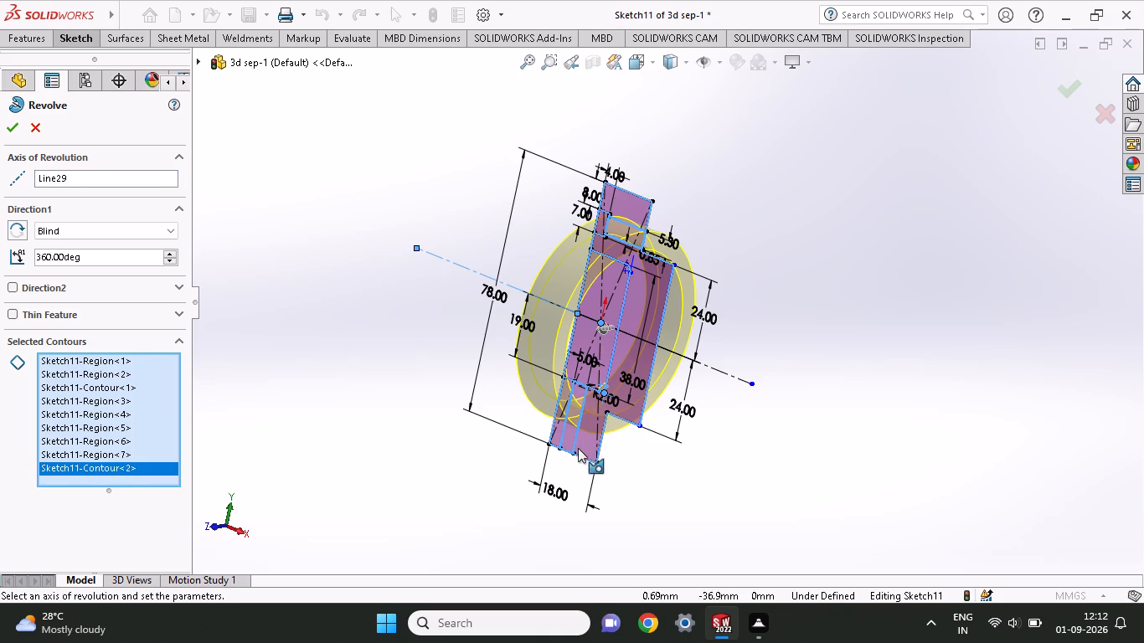
{"action": "left_click", "coordinate": [583, 439]}
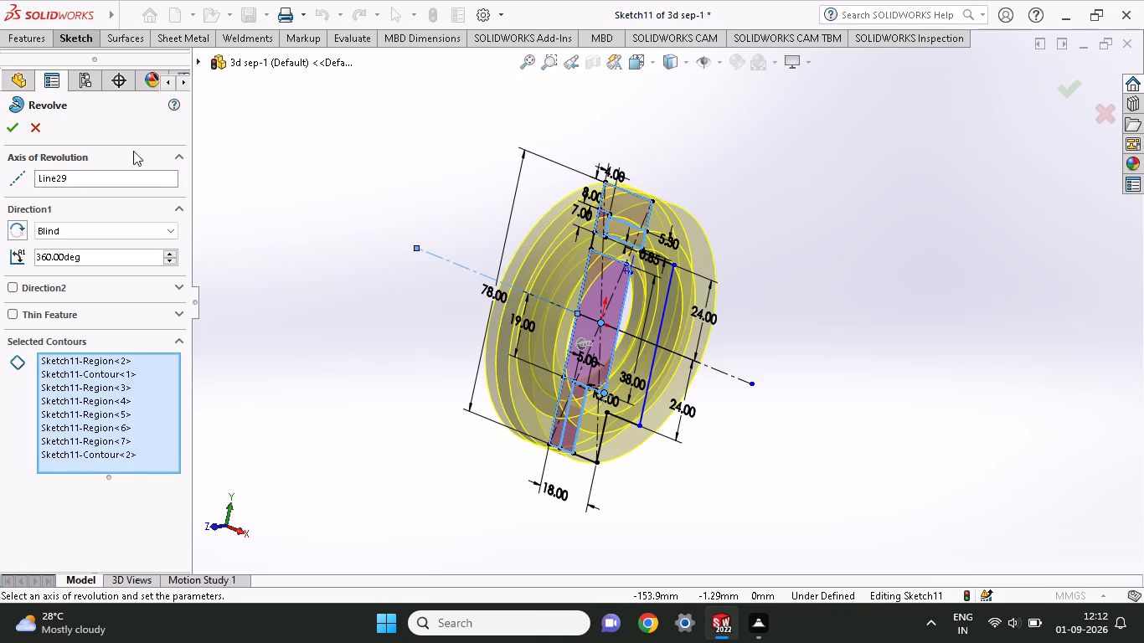
{"action": "left_click", "coordinate": [11, 121]}
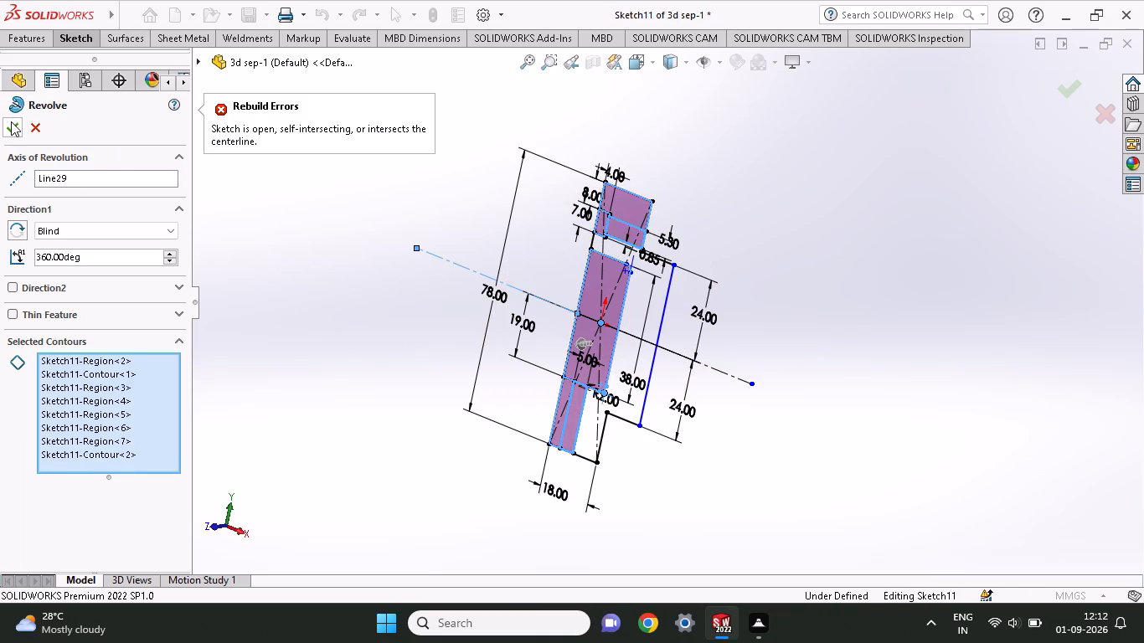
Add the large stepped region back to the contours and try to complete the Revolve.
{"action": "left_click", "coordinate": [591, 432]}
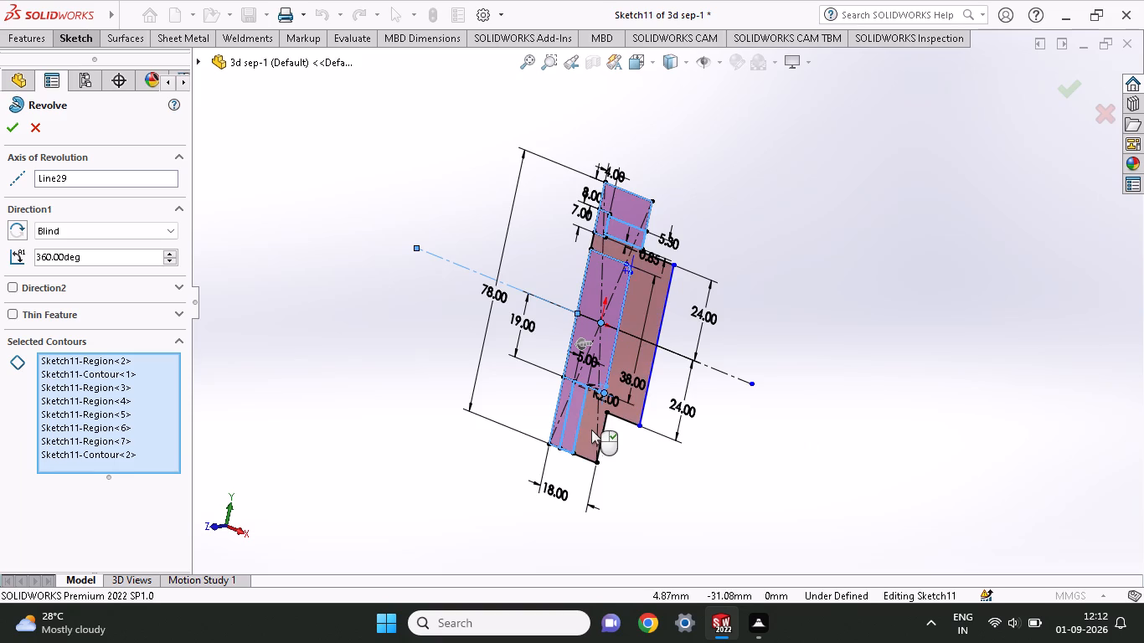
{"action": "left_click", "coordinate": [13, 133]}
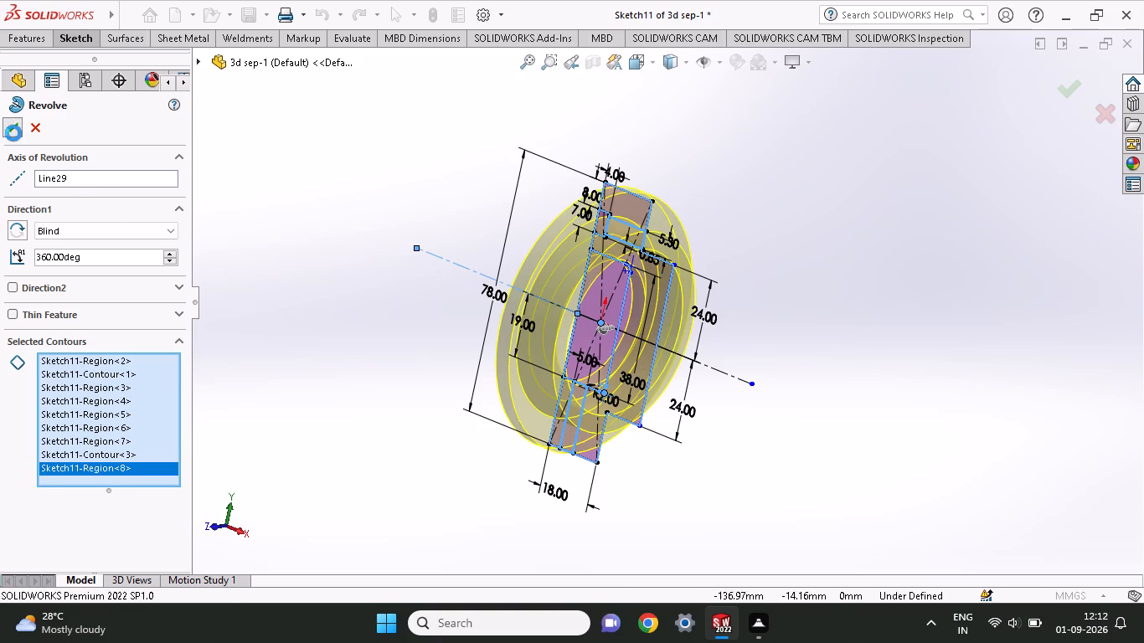
Deselect the large stepped region and examine the revolve preview around the profile from several angles.
{"action": "left_click", "coordinate": [620, 395]}
{"action": "middle_click_drag", "start_coordinate": [641, 406], "coordinate": [635, 408]}
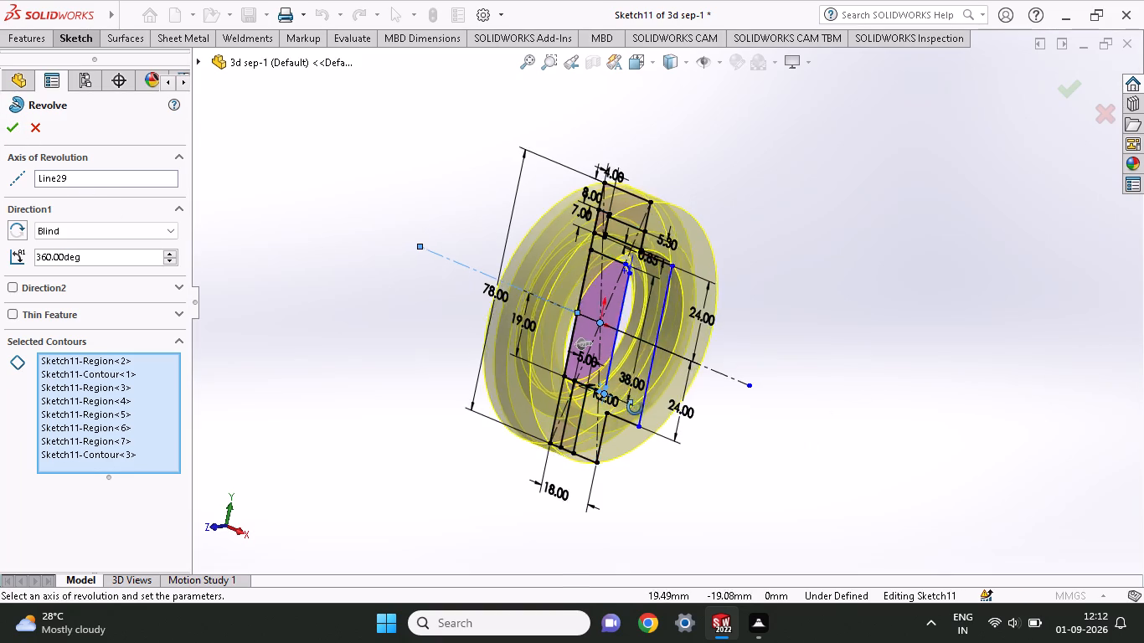
{"action": "middle_click_drag", "start_coordinate": [635, 408], "coordinate": [697, 400]}
{"action": "scroll", "coordinate": [696, 400], "scroll_direction": "down", "scroll_amount": 2}
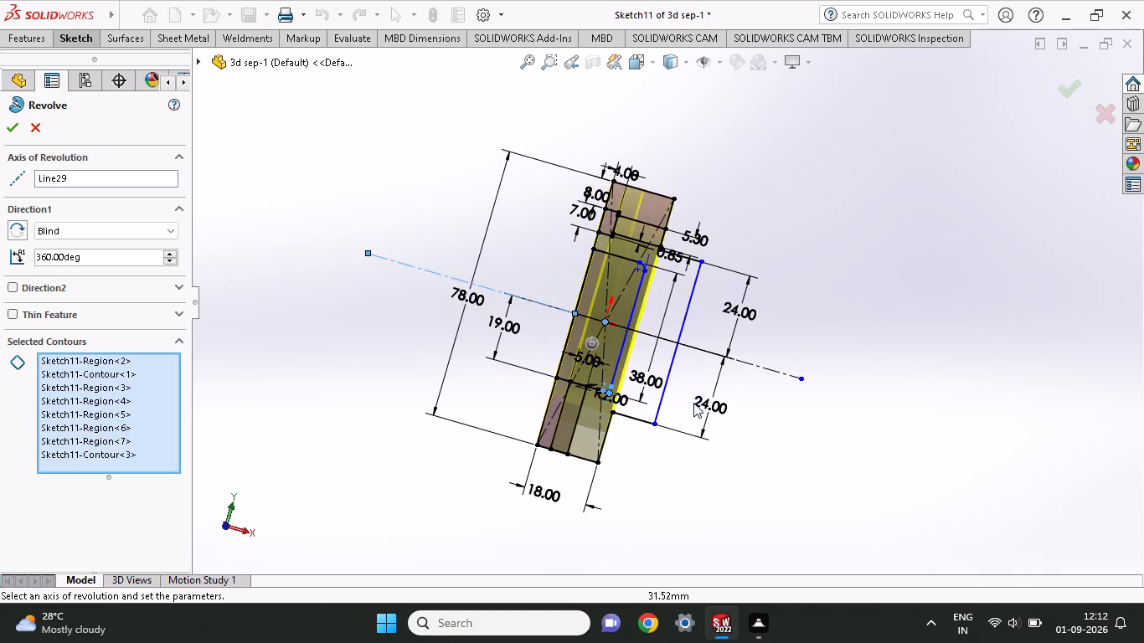
{"action": "scroll", "coordinate": [648, 368], "scroll_direction": "down", "scroll_amount": 1}
{"action": "scroll", "coordinate": [647, 368], "scroll_direction": "up", "scroll_amount": 3}
{"action": "middle_click_drag", "start_coordinate": [647, 367], "coordinate": [631, 426]}
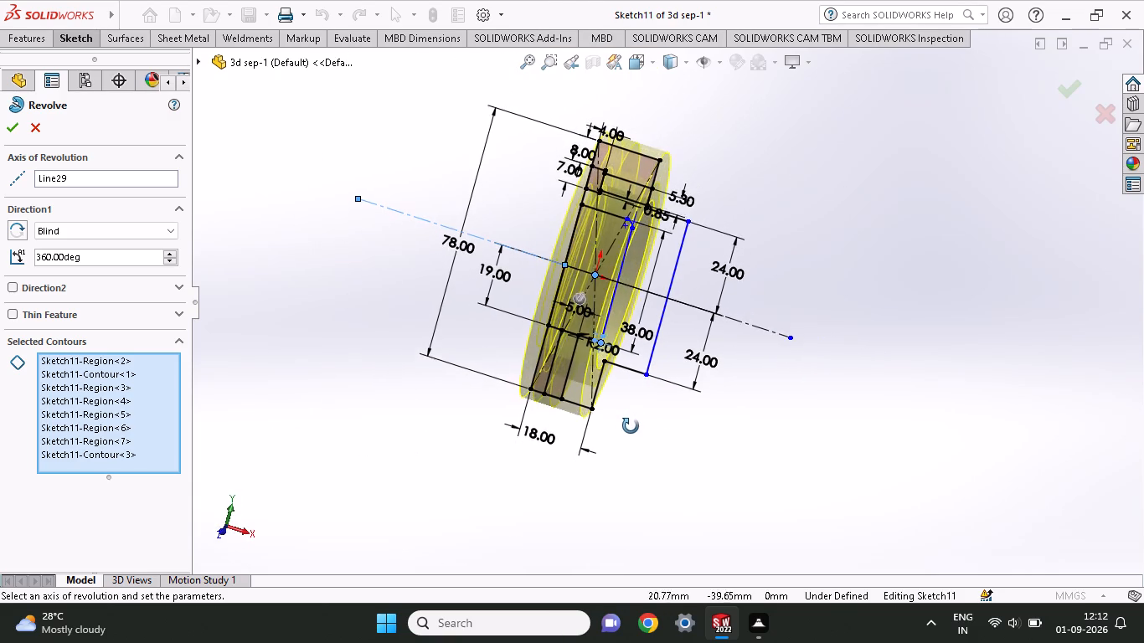
{"action": "middle_click_drag", "start_coordinate": [631, 426], "coordinate": [648, 484]}
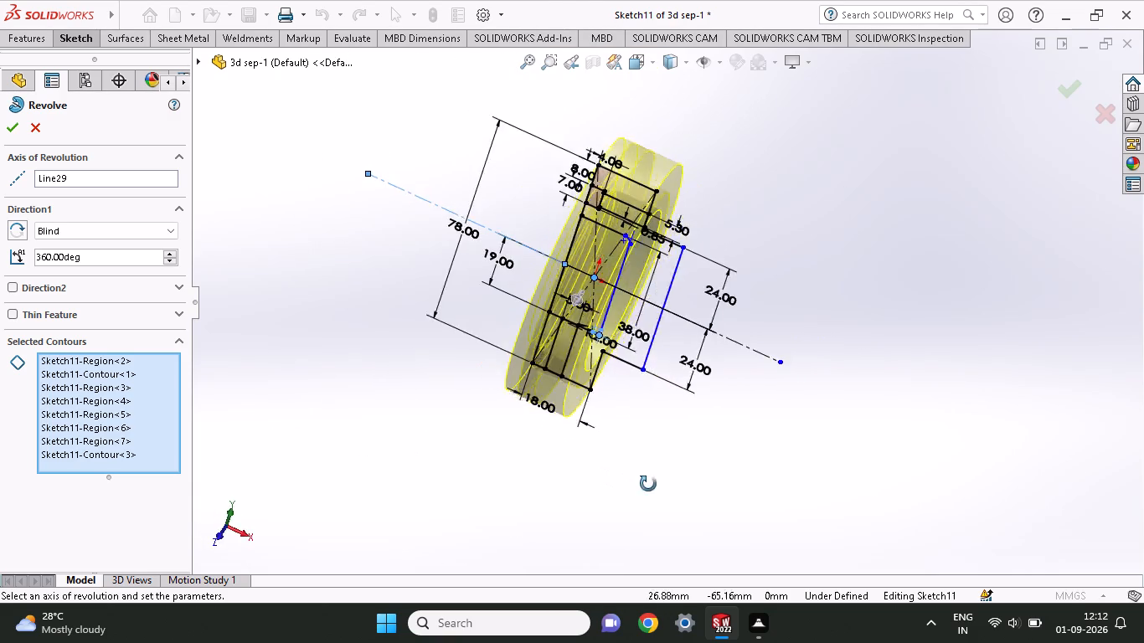
{"action": "middle_click_drag", "start_coordinate": [648, 484], "coordinate": [674, 318]}
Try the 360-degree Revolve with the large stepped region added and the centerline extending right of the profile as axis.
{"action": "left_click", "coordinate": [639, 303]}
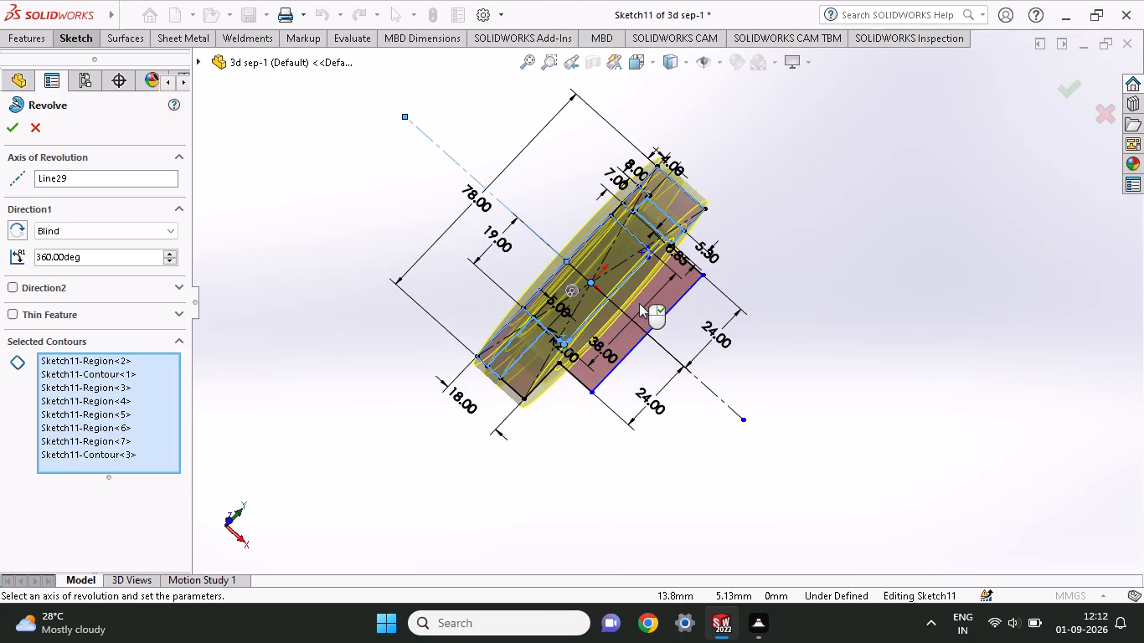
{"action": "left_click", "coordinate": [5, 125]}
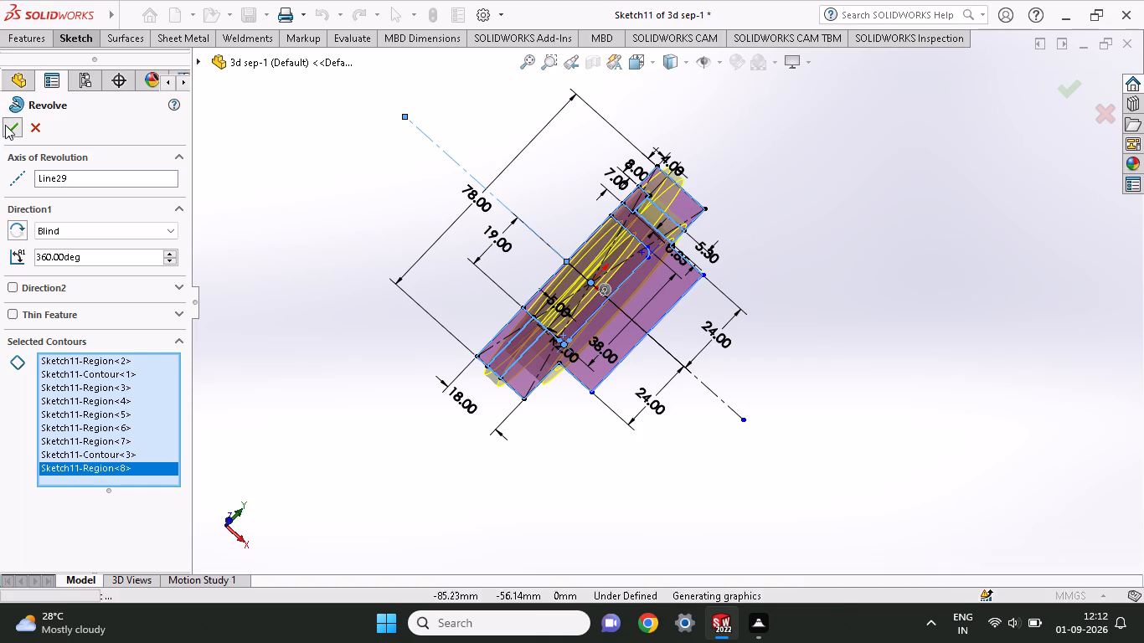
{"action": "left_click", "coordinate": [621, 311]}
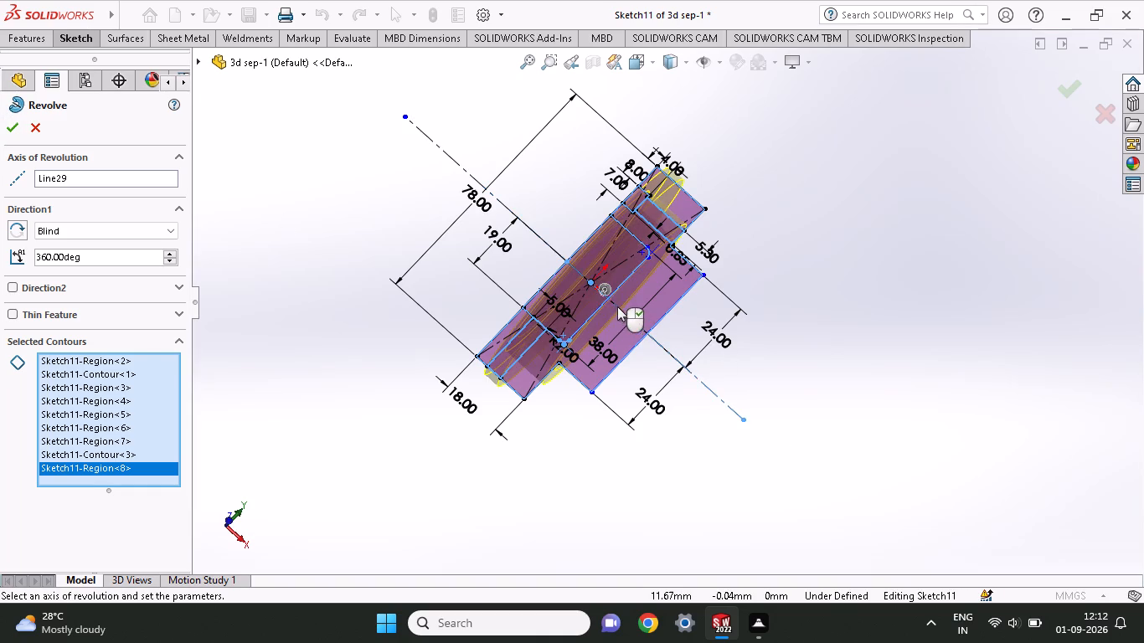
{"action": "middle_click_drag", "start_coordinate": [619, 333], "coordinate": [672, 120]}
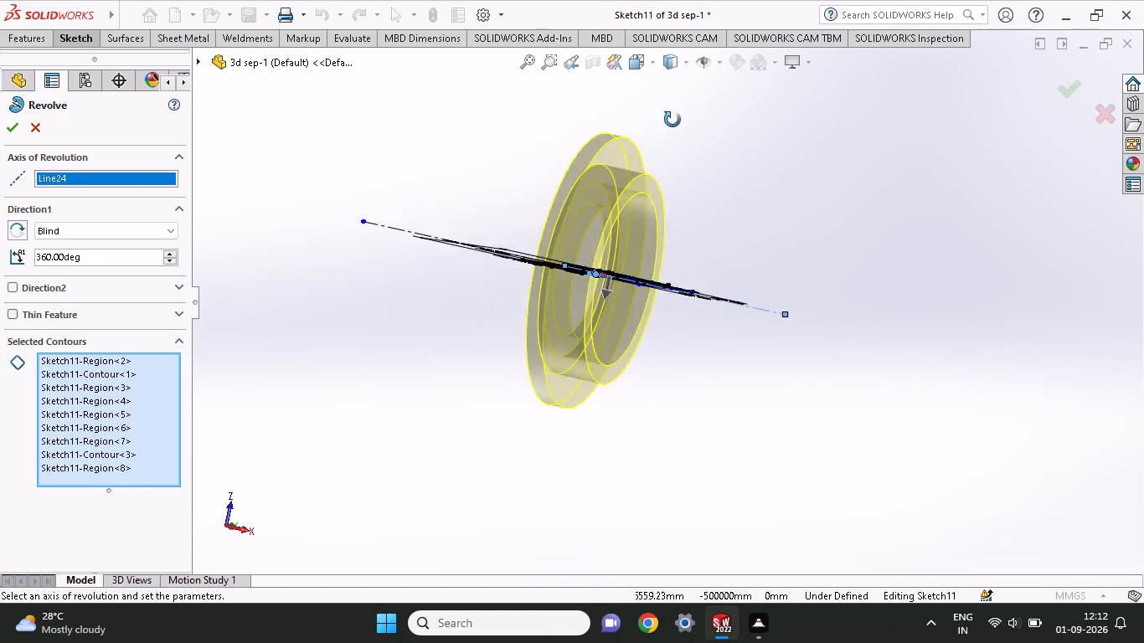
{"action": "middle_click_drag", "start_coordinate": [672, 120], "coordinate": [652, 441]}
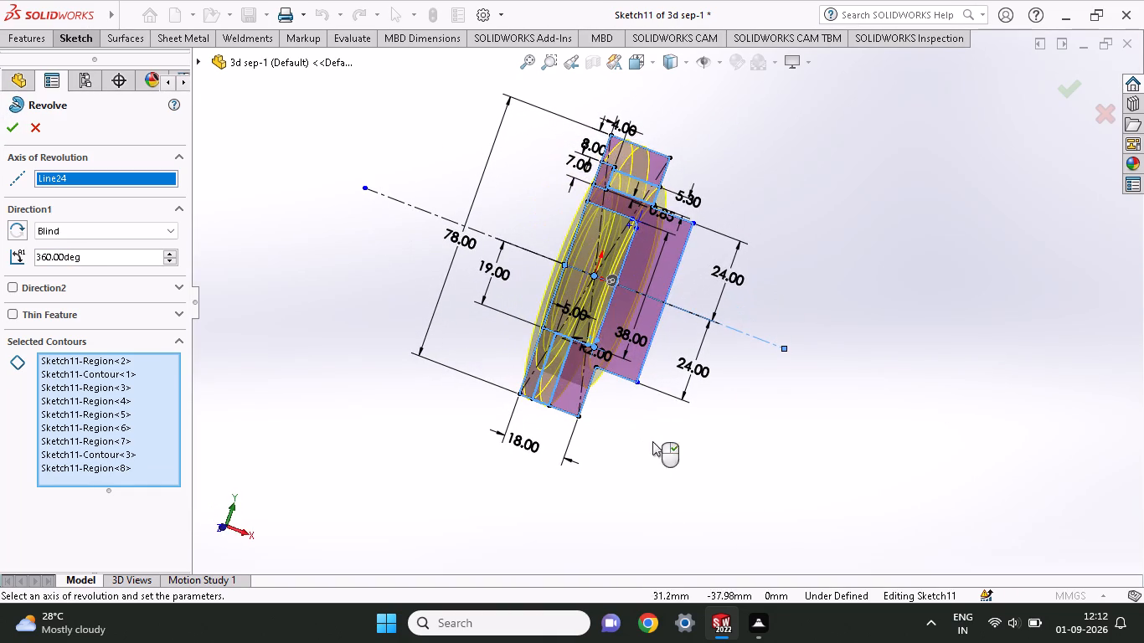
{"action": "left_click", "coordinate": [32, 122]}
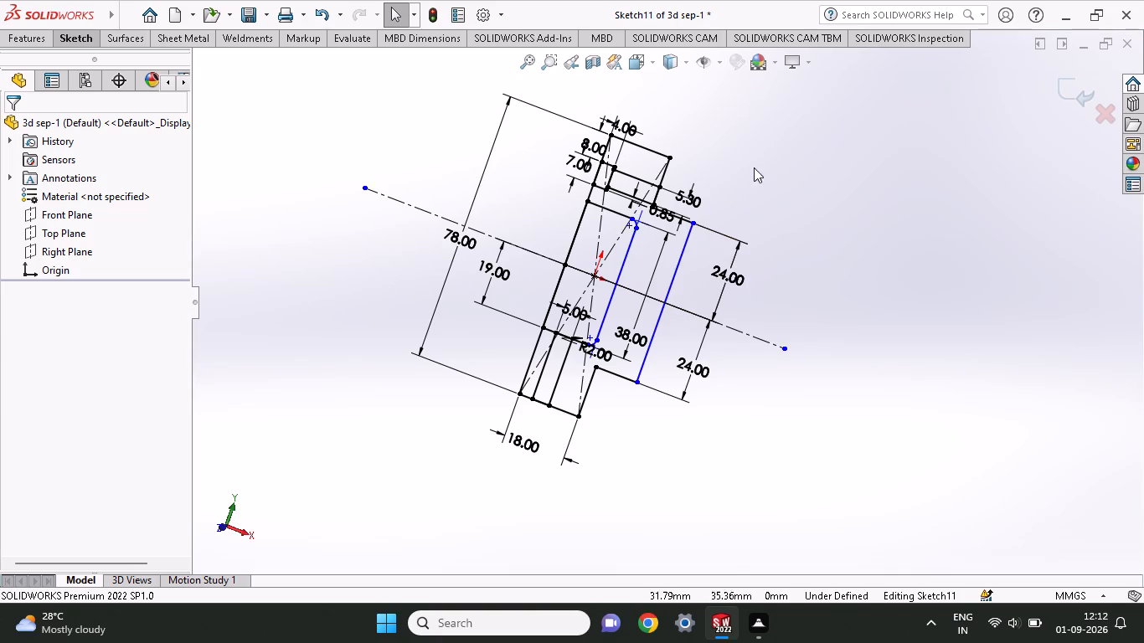
Power trim away the half of the profile above the horizontal centerline, including its construction lines and leftover fragments.
{"action": "left_click", "coordinate": [74, 38]}
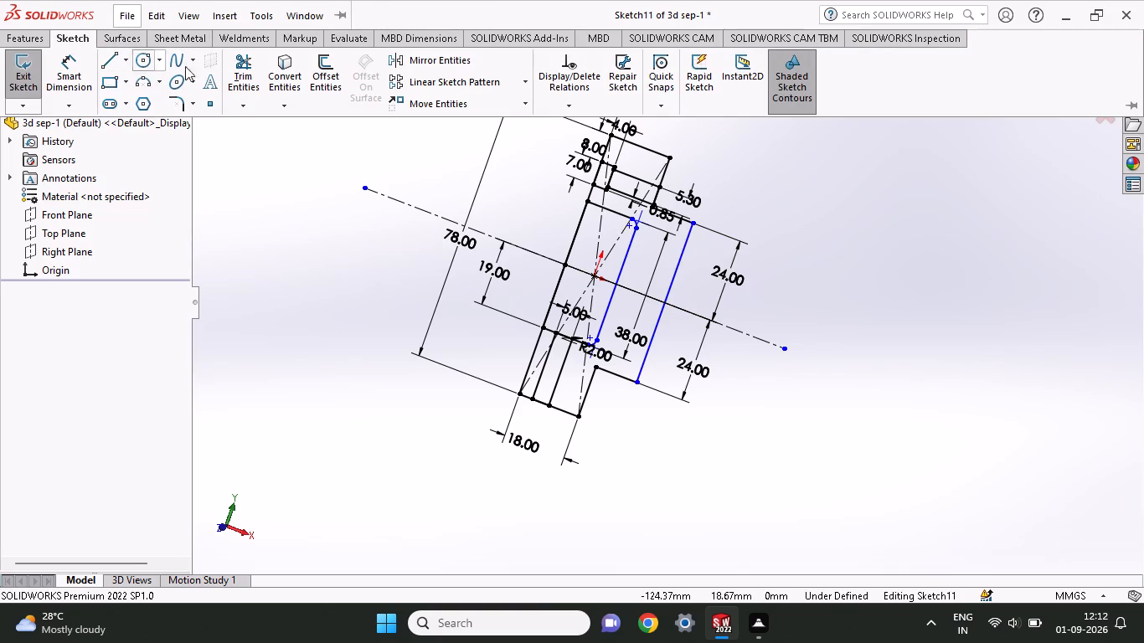
{"action": "left_click", "coordinate": [235, 64]}
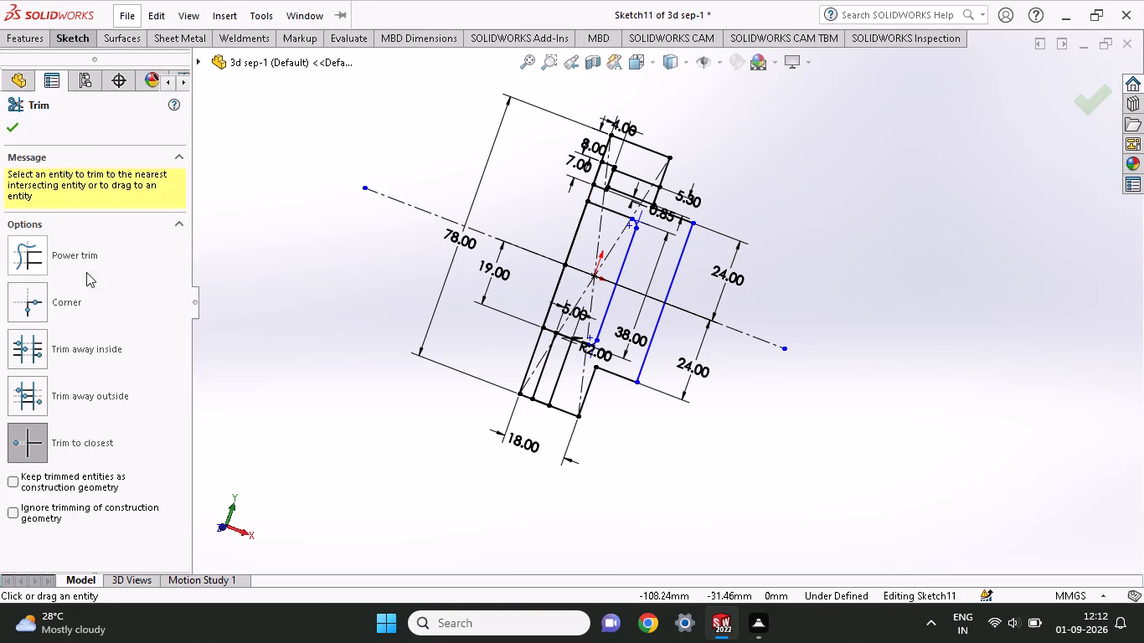
{"action": "left_click", "coordinate": [42, 270]}
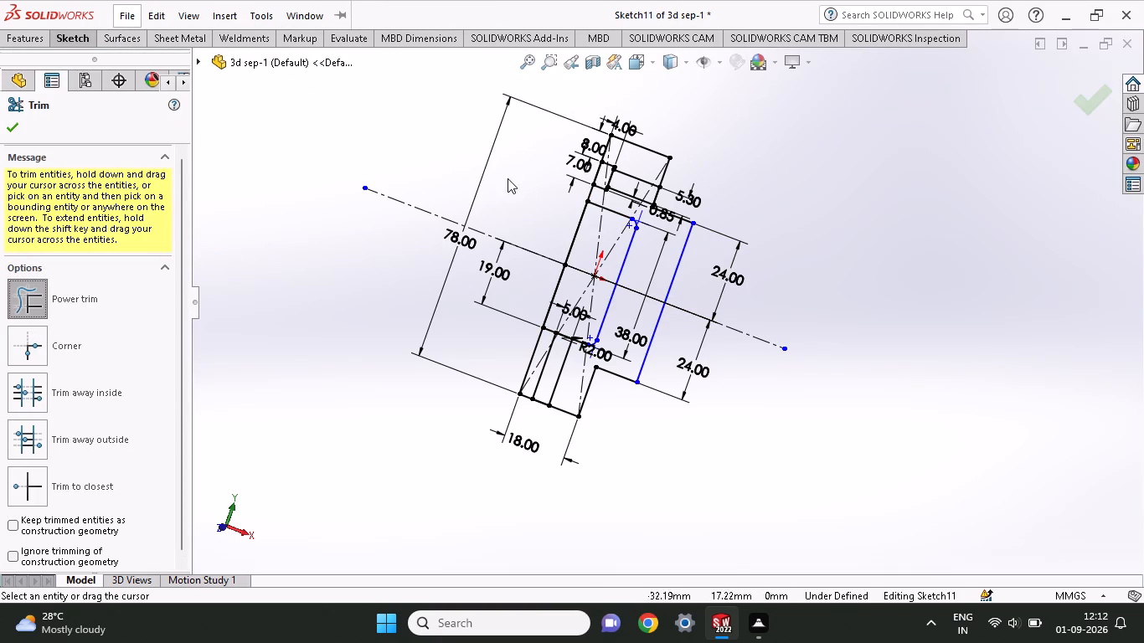
{"action": "left_click_drag", "start_coordinate": [508, 178], "coordinate": [819, 296]}
{"action": "left_click_drag", "start_coordinate": [531, 152], "coordinate": [746, 239]}
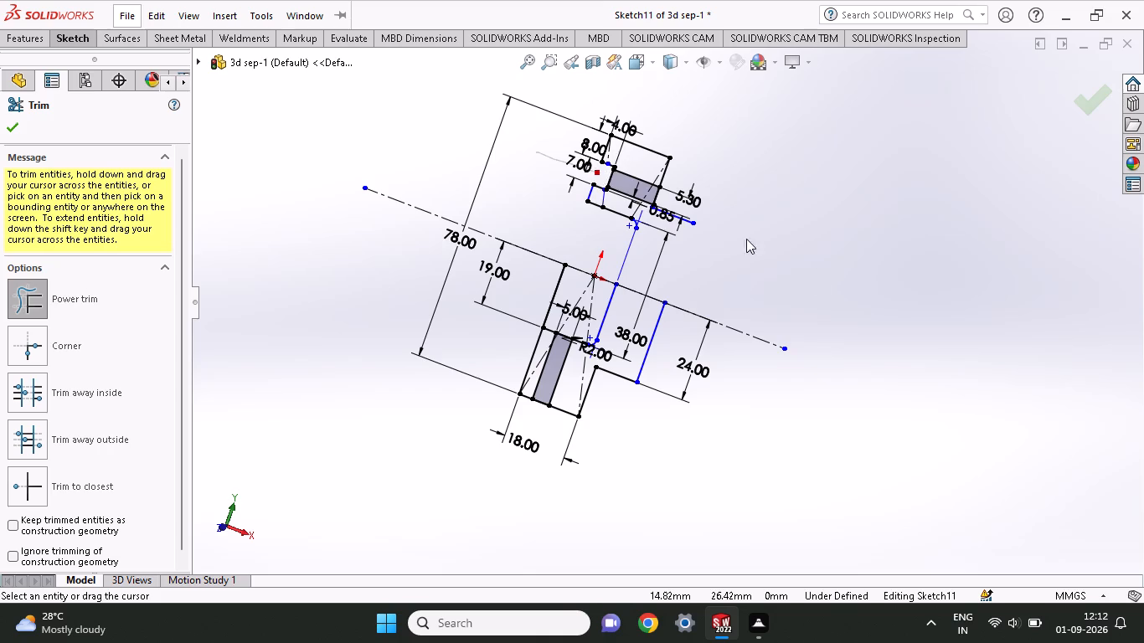
{"action": "left_click_drag", "start_coordinate": [746, 239], "coordinate": [824, 275]}
{"action": "left_click_drag", "start_coordinate": [569, 178], "coordinate": [705, 140]}
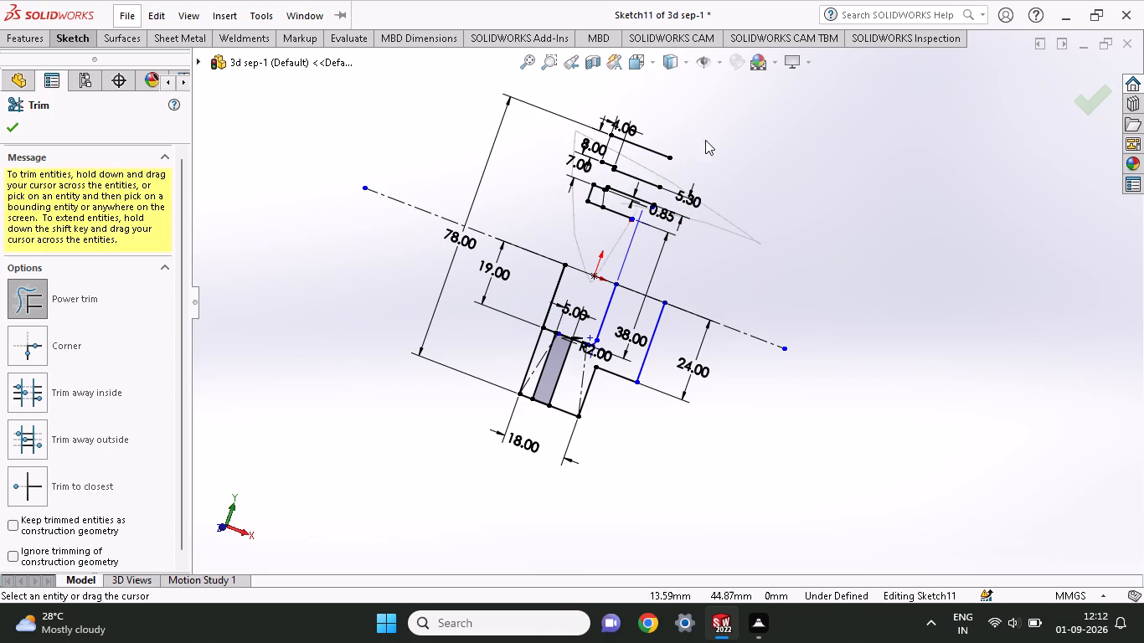
{"action": "left_click_drag", "start_coordinate": [705, 140], "coordinate": [643, 228]}
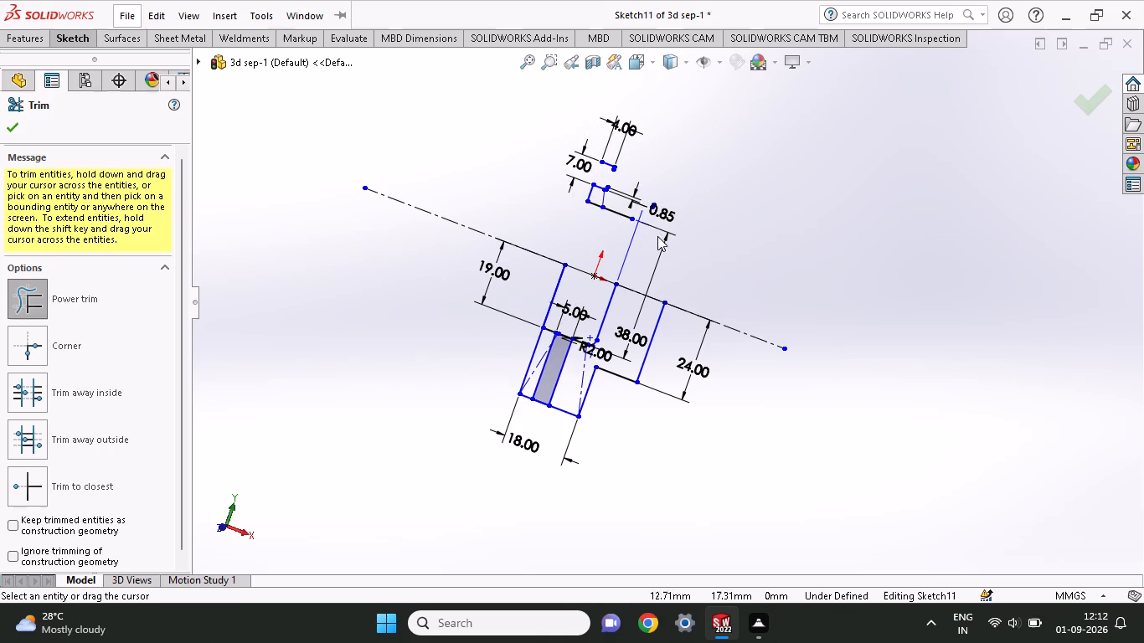
{"action": "left_click_drag", "start_coordinate": [669, 217], "coordinate": [608, 173]}
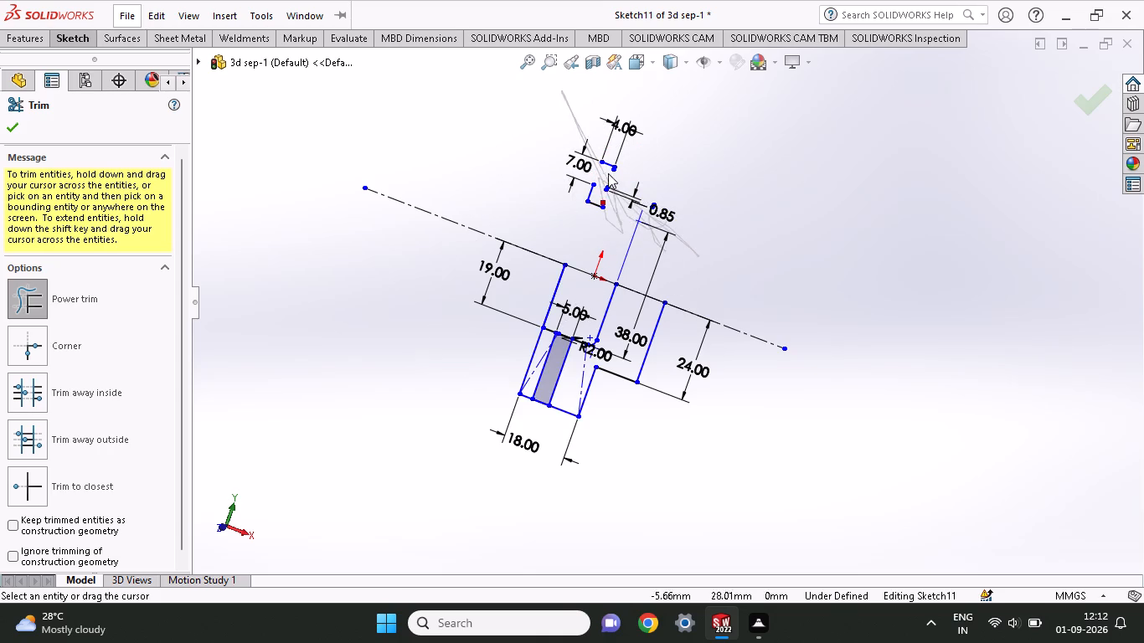
{"action": "left_click_drag", "start_coordinate": [608, 173], "coordinate": [697, 235]}
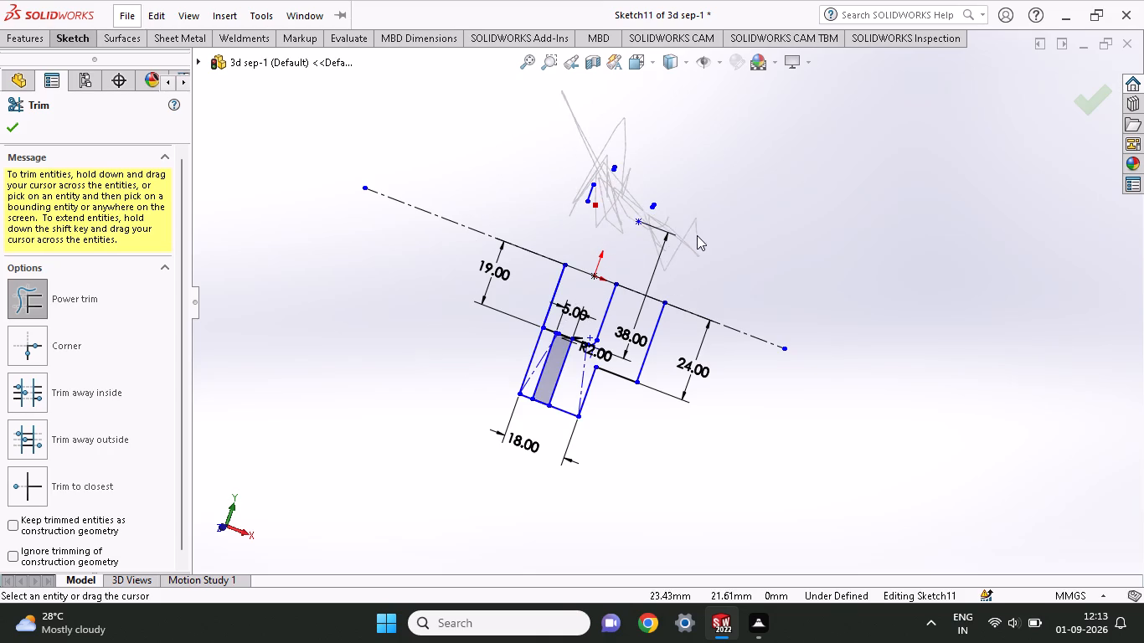
{"action": "left_click_drag", "start_coordinate": [525, 193], "coordinate": [659, 205]}
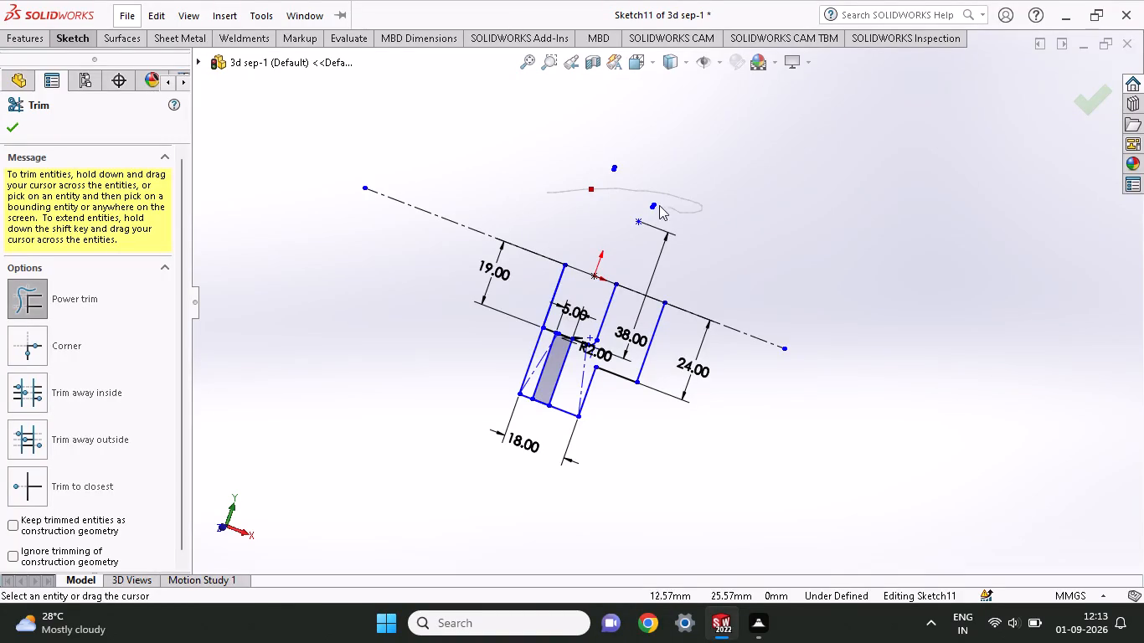
{"action": "left_click_drag", "start_coordinate": [659, 205], "coordinate": [710, 248]}
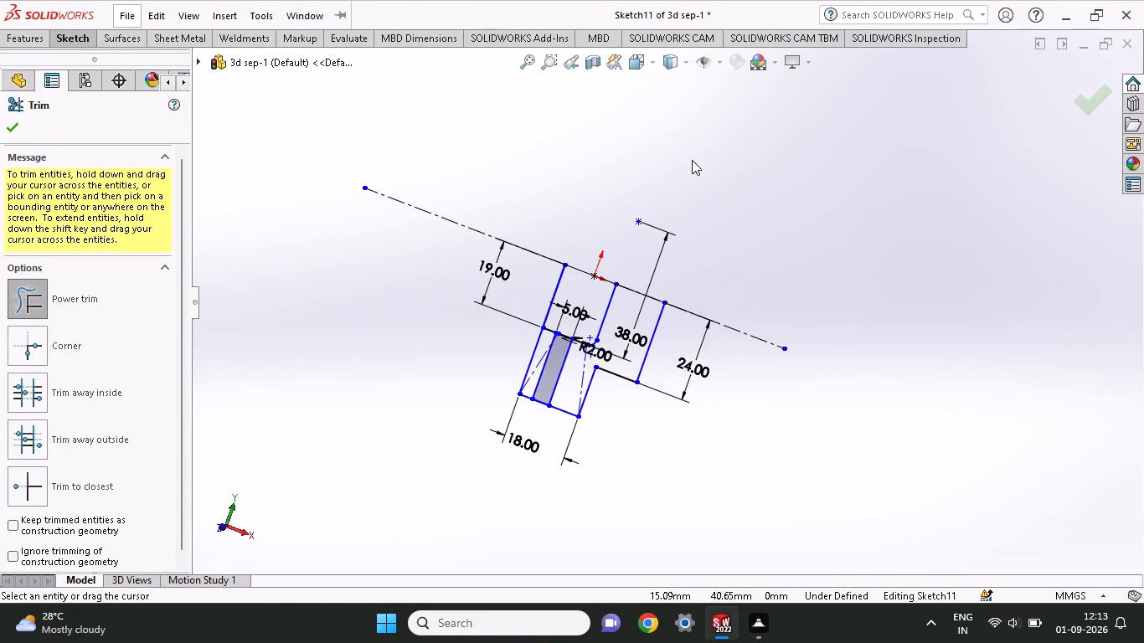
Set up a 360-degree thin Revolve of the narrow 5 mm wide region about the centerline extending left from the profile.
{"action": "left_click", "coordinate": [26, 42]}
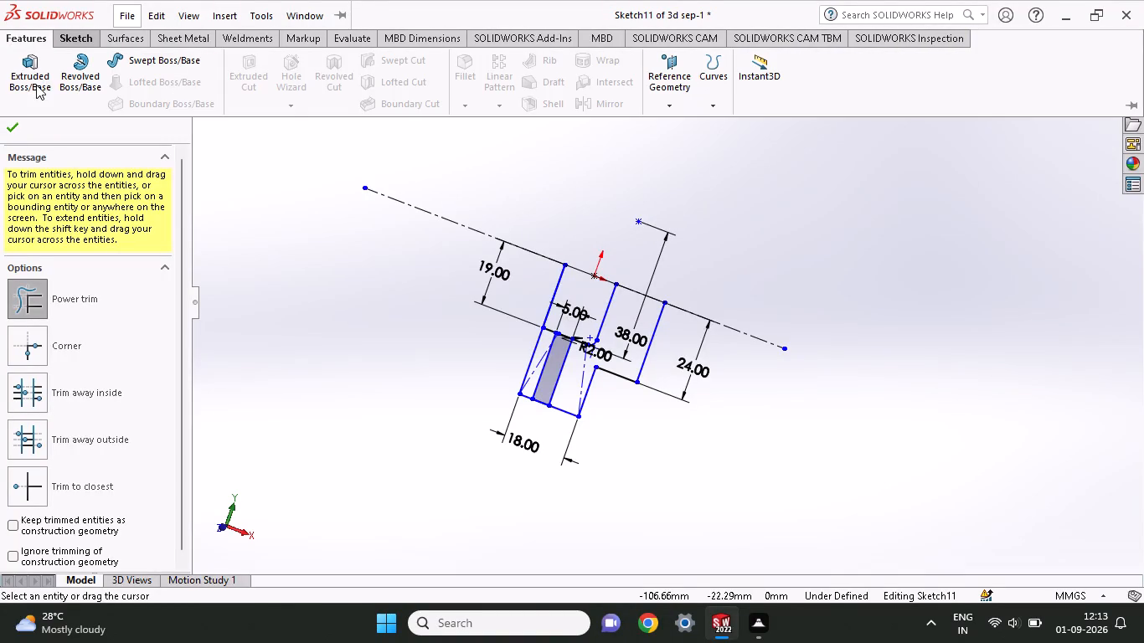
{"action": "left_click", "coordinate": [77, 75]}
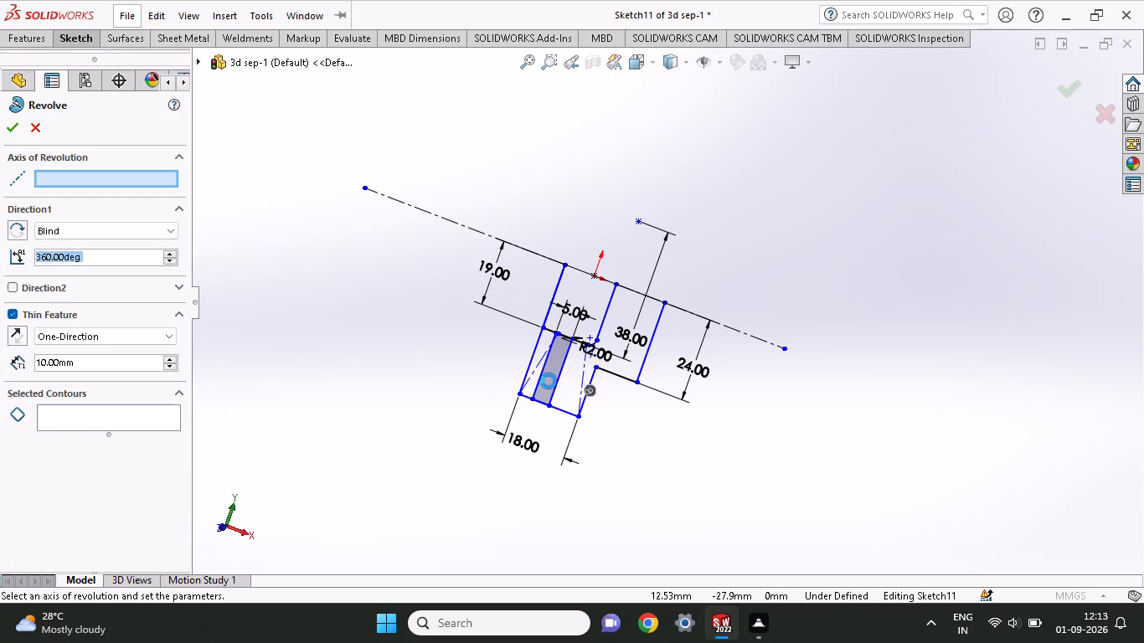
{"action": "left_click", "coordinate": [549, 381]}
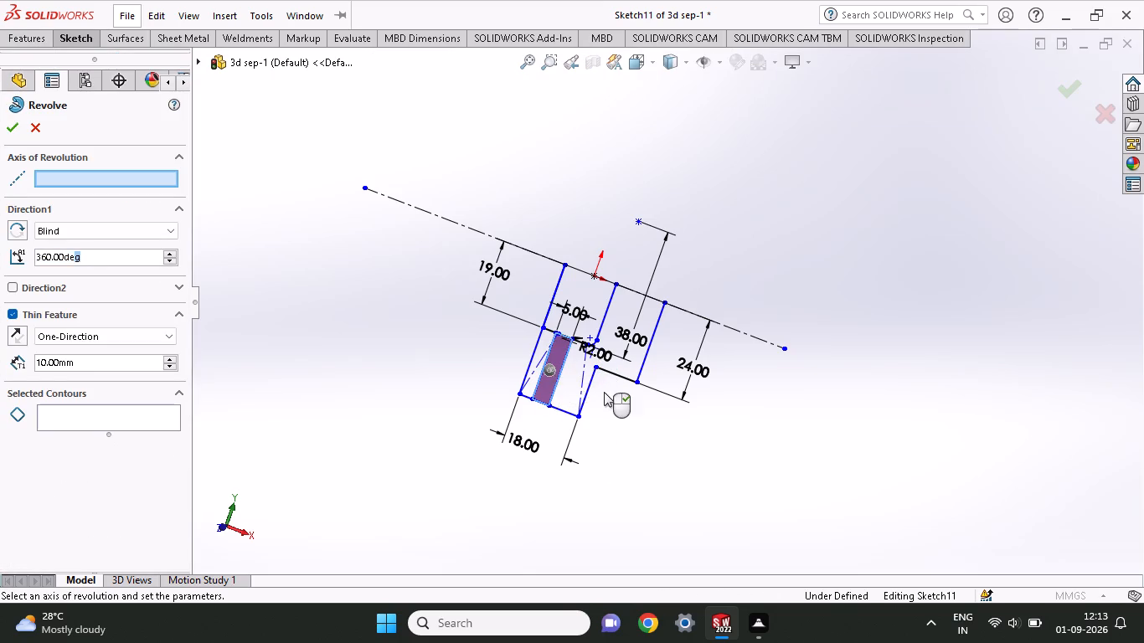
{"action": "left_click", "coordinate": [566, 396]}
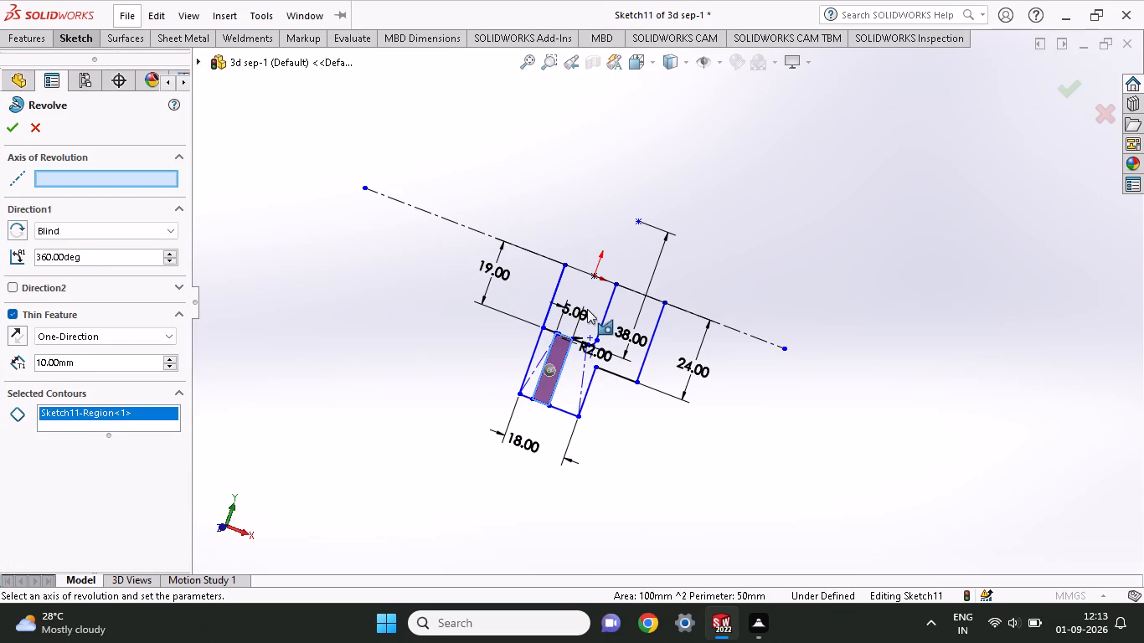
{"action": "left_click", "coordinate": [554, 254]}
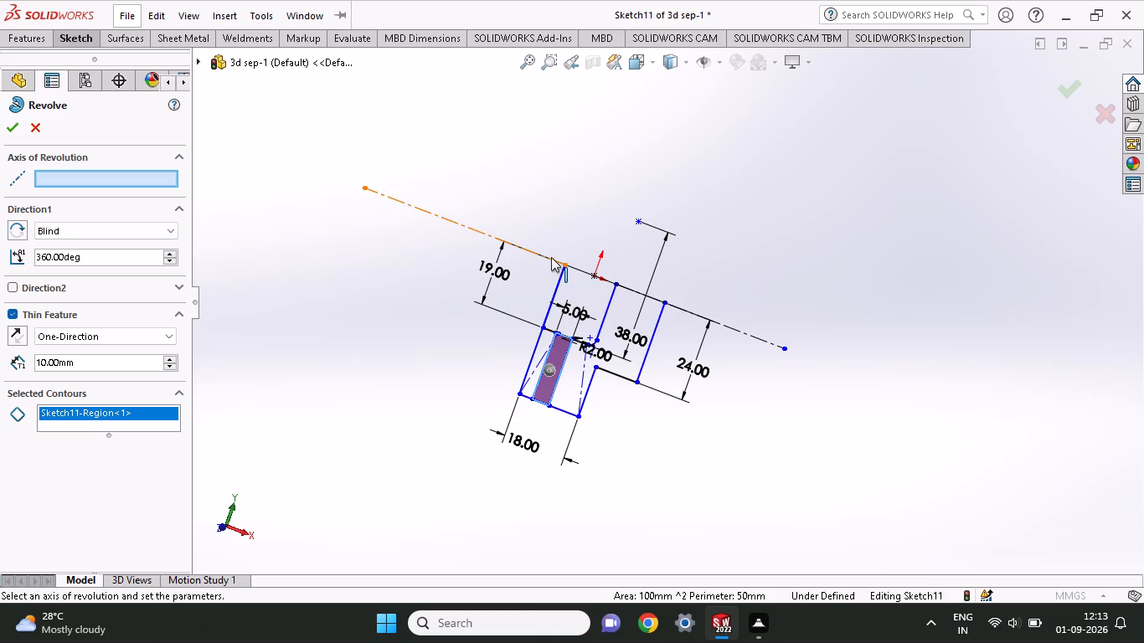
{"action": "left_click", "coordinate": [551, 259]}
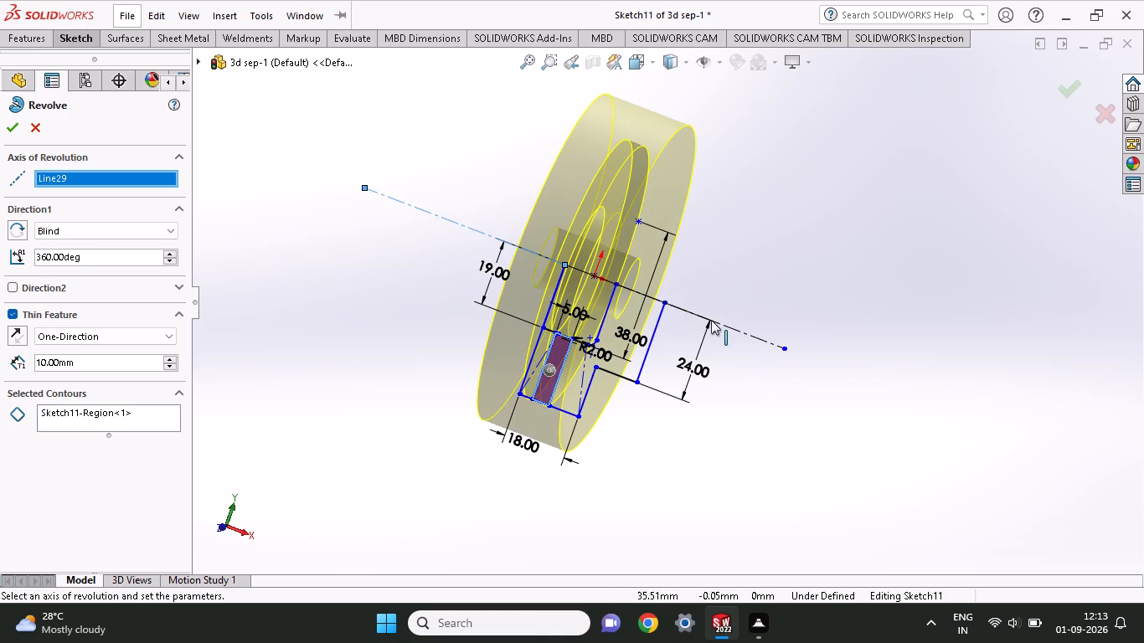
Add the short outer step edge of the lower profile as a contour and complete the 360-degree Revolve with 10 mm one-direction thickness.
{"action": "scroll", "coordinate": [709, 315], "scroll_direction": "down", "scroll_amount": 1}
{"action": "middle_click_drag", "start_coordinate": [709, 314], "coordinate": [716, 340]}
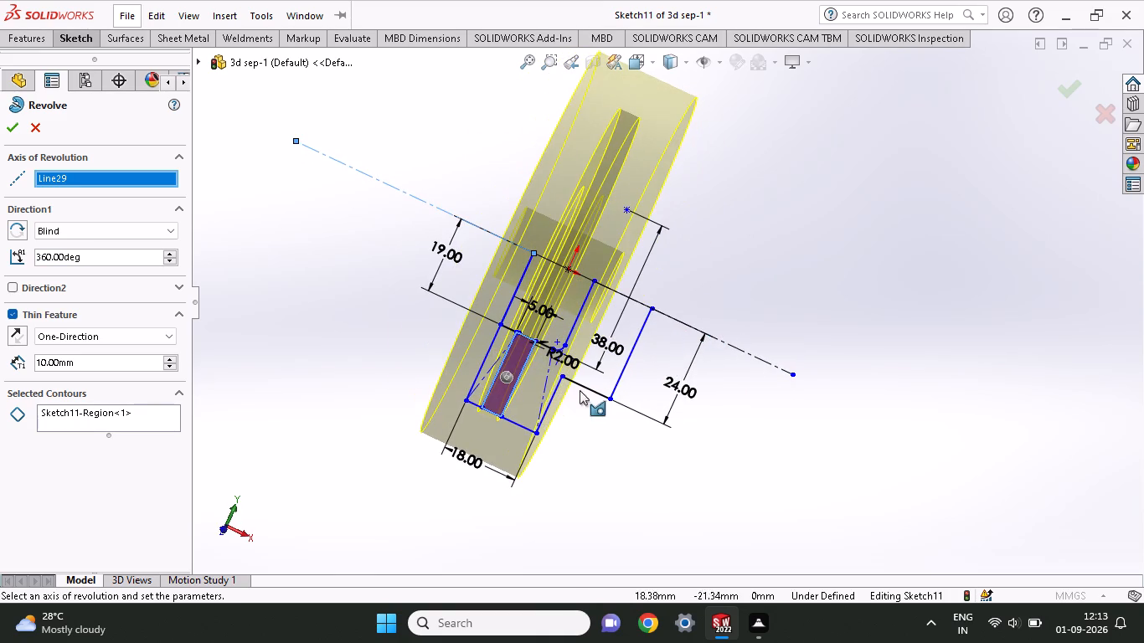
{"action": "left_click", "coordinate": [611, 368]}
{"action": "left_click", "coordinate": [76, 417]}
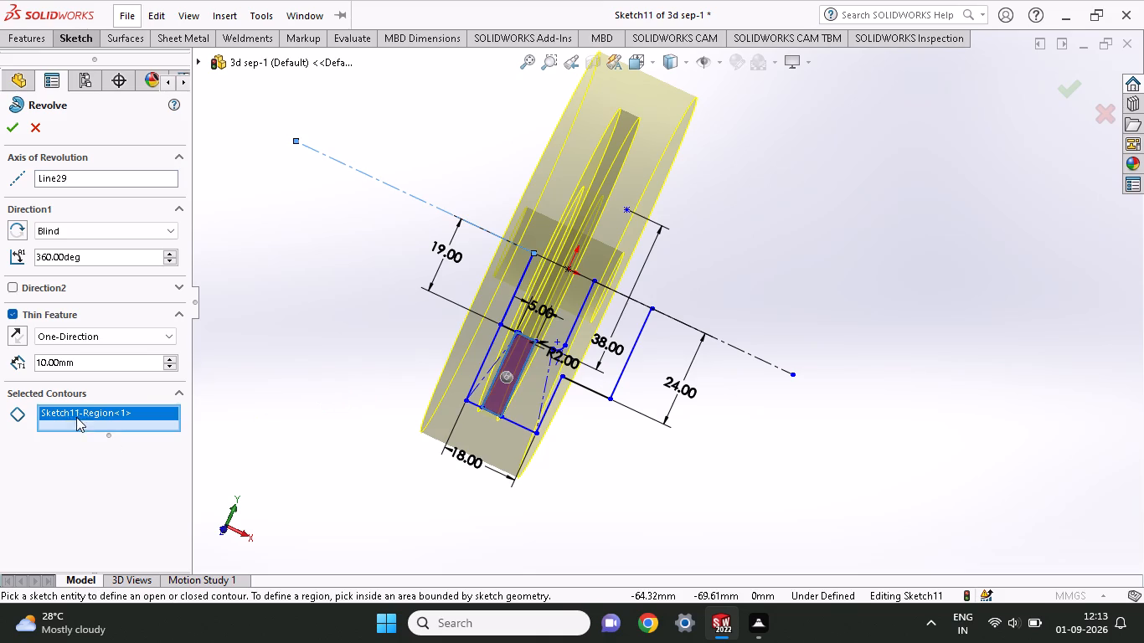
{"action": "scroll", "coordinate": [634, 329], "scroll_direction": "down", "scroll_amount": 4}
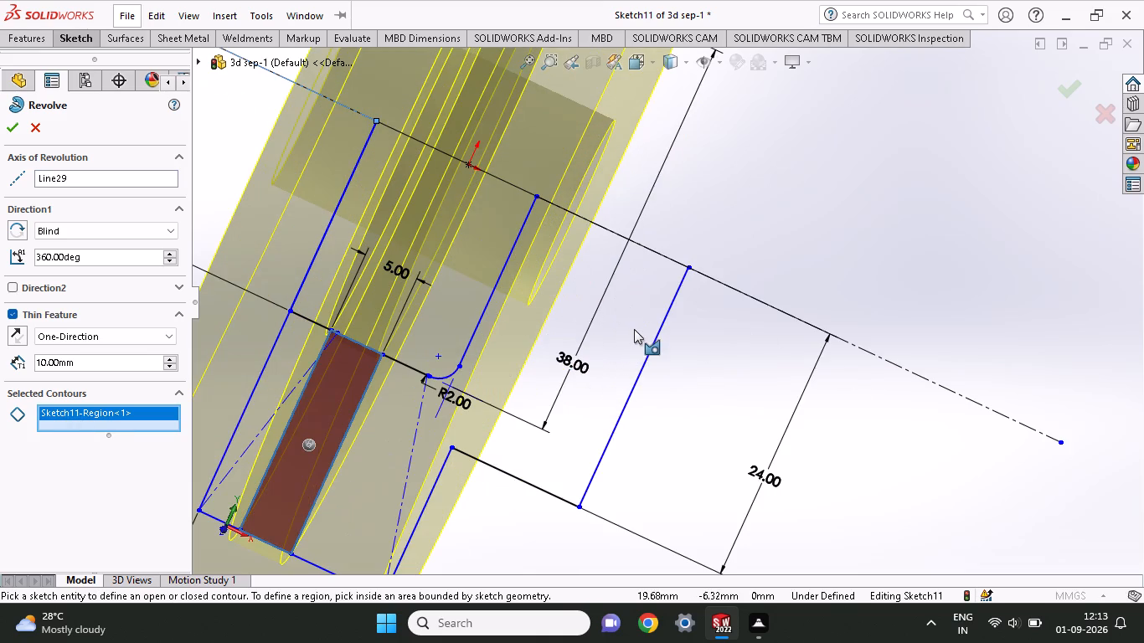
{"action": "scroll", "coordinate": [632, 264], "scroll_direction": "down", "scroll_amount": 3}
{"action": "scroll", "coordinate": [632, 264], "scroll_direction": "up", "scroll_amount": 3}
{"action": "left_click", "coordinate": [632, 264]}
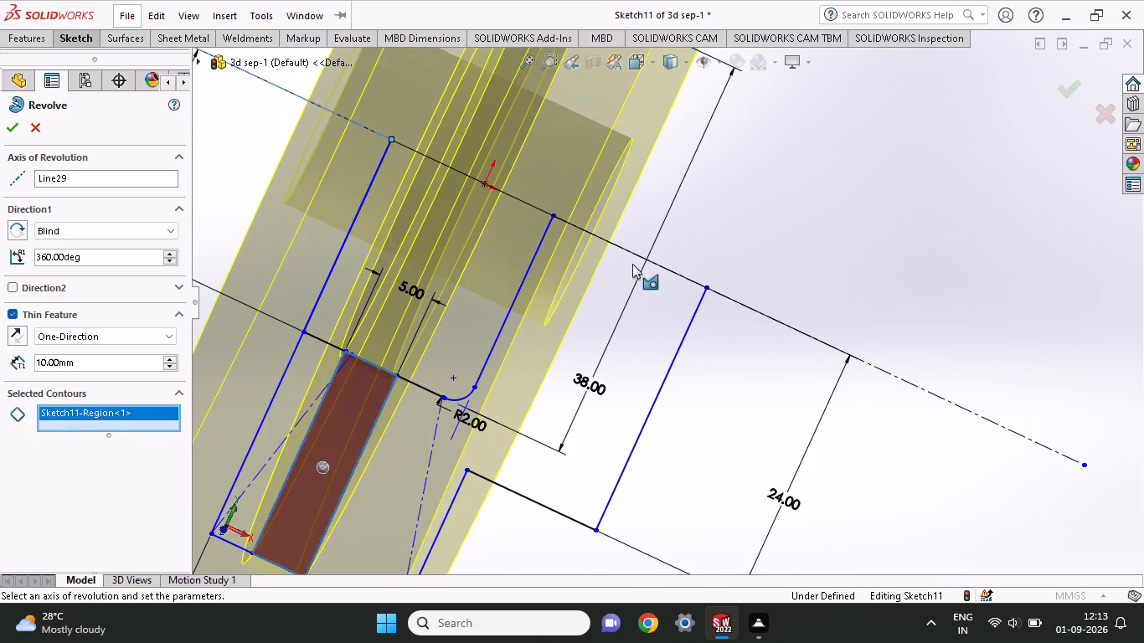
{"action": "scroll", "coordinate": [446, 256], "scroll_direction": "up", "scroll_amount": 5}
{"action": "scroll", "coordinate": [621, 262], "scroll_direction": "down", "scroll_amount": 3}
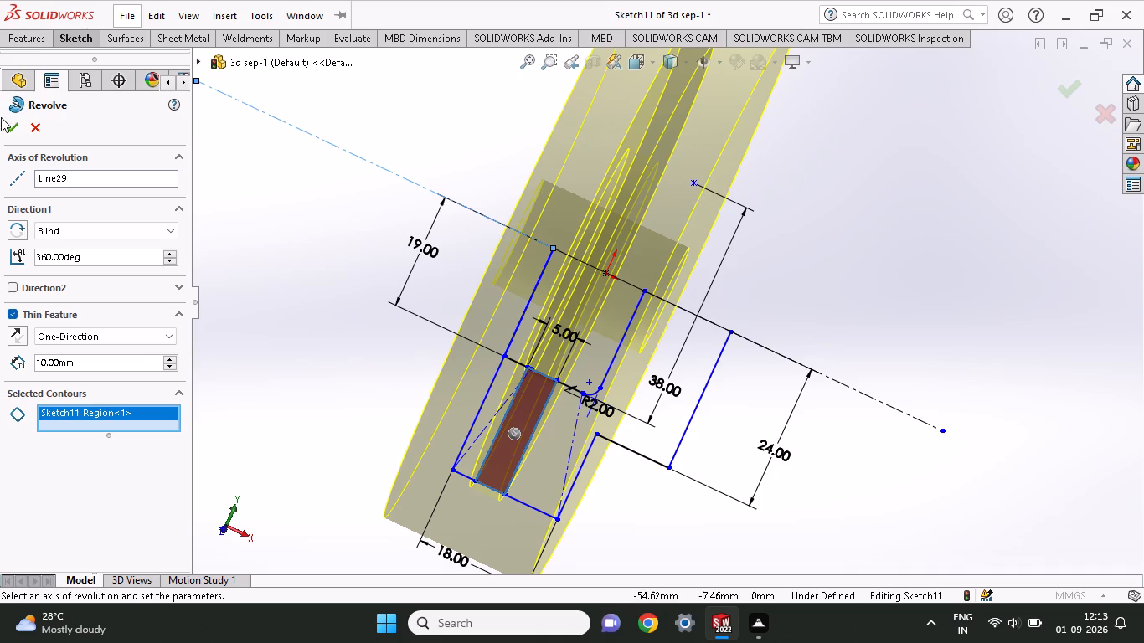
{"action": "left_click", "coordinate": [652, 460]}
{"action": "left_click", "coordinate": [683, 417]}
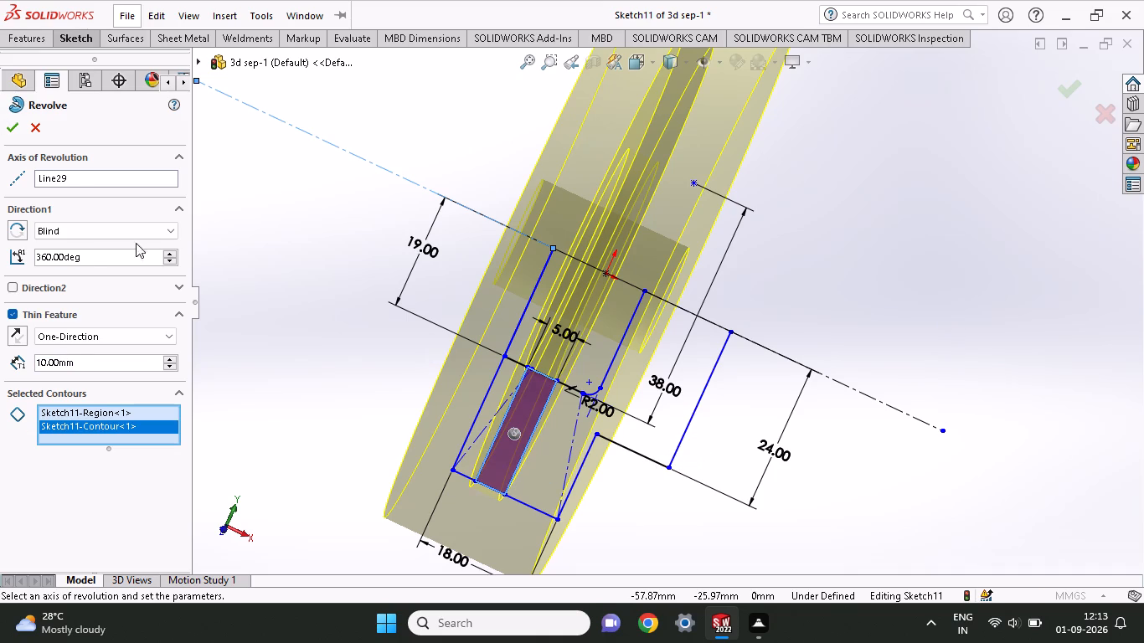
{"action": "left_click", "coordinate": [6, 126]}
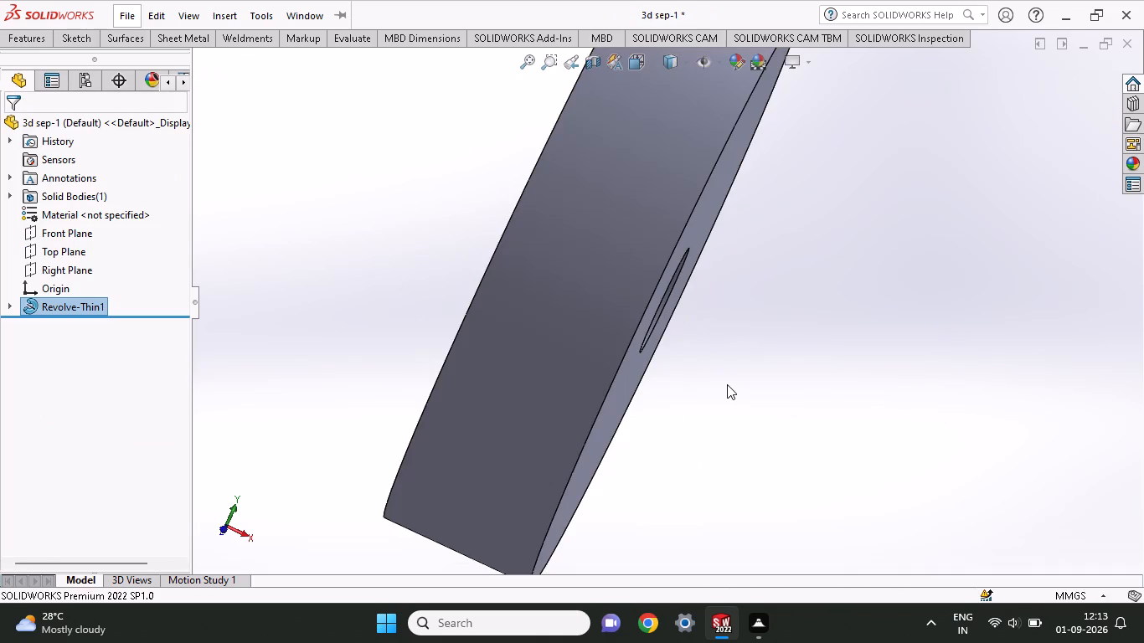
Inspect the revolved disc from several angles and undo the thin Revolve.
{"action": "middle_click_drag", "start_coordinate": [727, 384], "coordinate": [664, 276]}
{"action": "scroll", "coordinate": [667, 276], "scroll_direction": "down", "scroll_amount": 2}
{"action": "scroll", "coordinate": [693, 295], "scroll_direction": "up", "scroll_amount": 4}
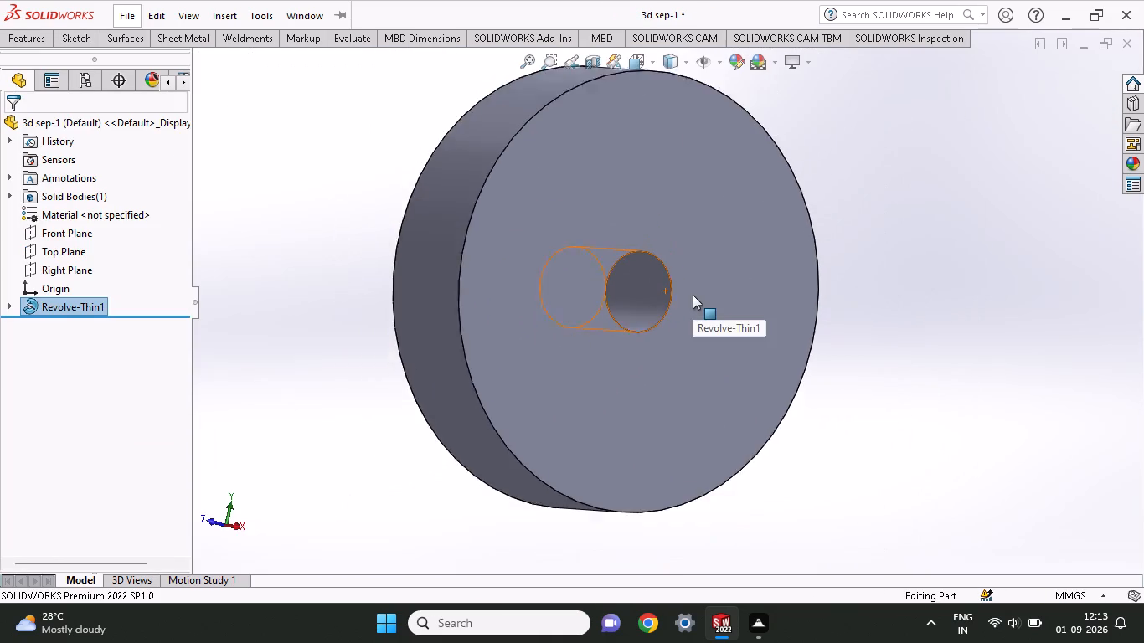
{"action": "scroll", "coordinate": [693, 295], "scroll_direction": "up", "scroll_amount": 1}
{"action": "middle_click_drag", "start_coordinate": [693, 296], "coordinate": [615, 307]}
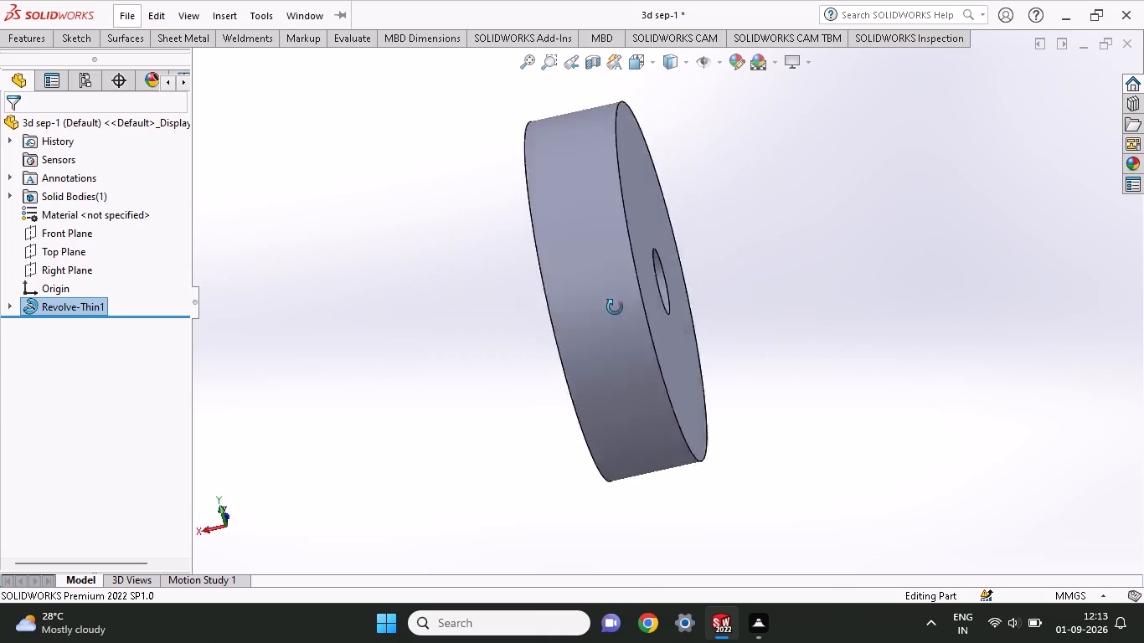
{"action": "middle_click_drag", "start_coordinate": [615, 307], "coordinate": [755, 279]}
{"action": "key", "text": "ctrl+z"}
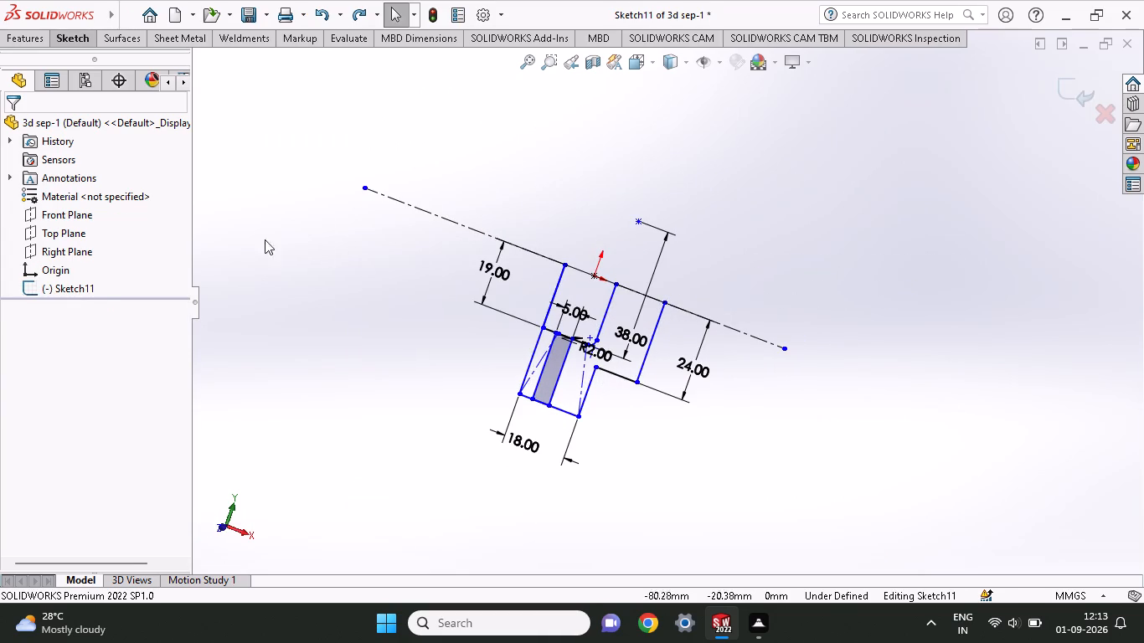
Draw a line about 30.4 mm long along the centerline, joining the top ends of the half profile's outermost vertical edges.
{"action": "left_click", "coordinate": [86, 34]}
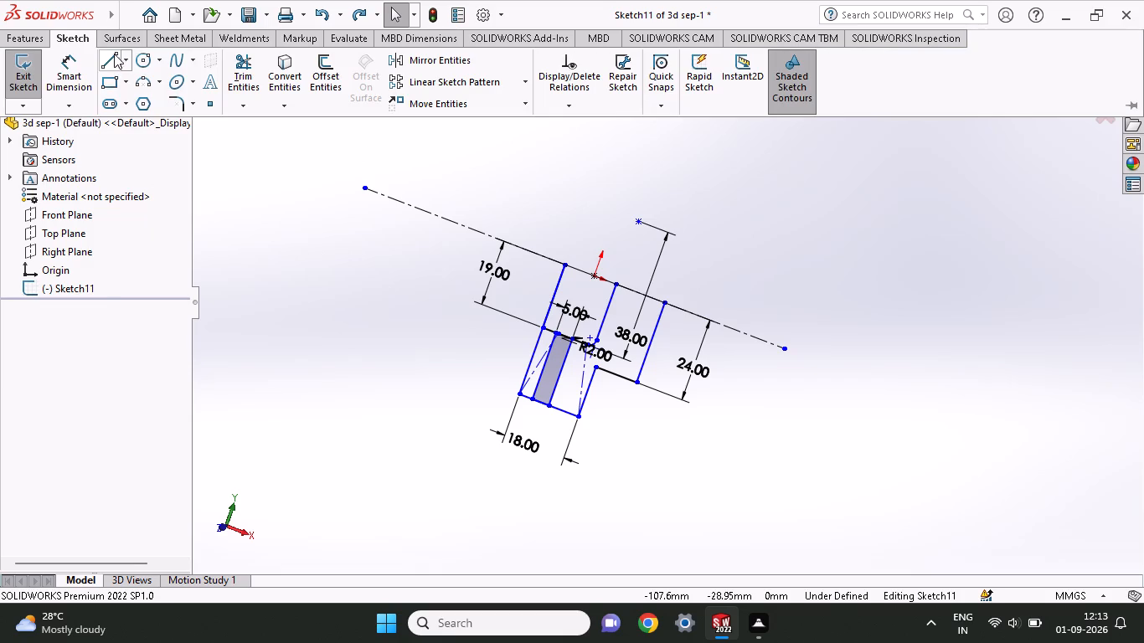
{"action": "left_click", "coordinate": [116, 57]}
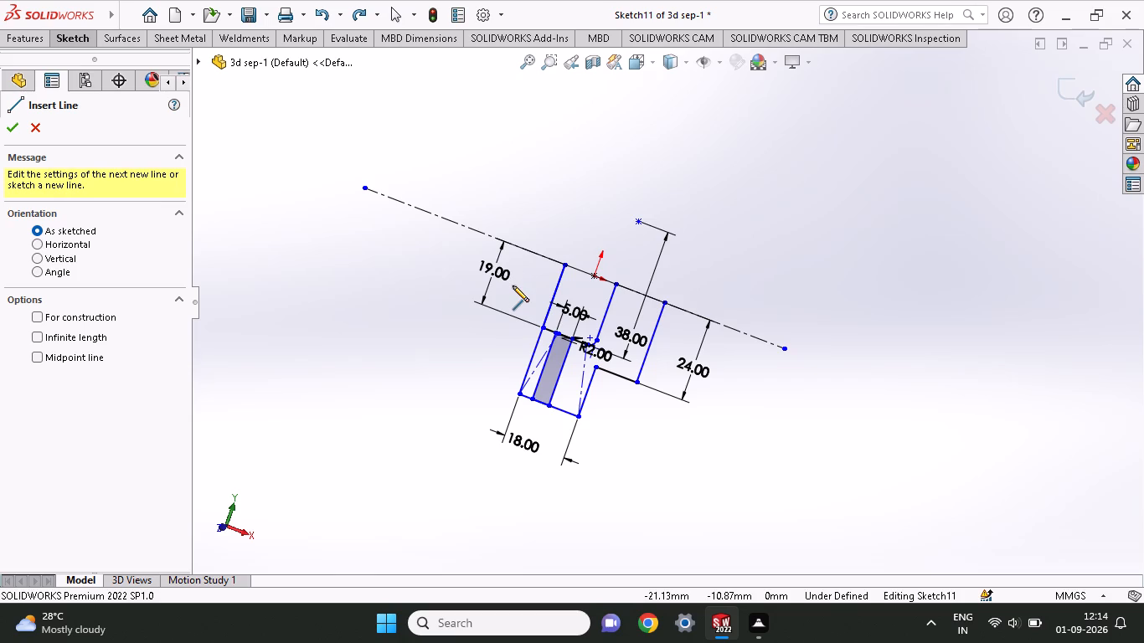
{"action": "left_click", "coordinate": [564, 261]}
{"action": "left_click", "coordinate": [661, 301]}
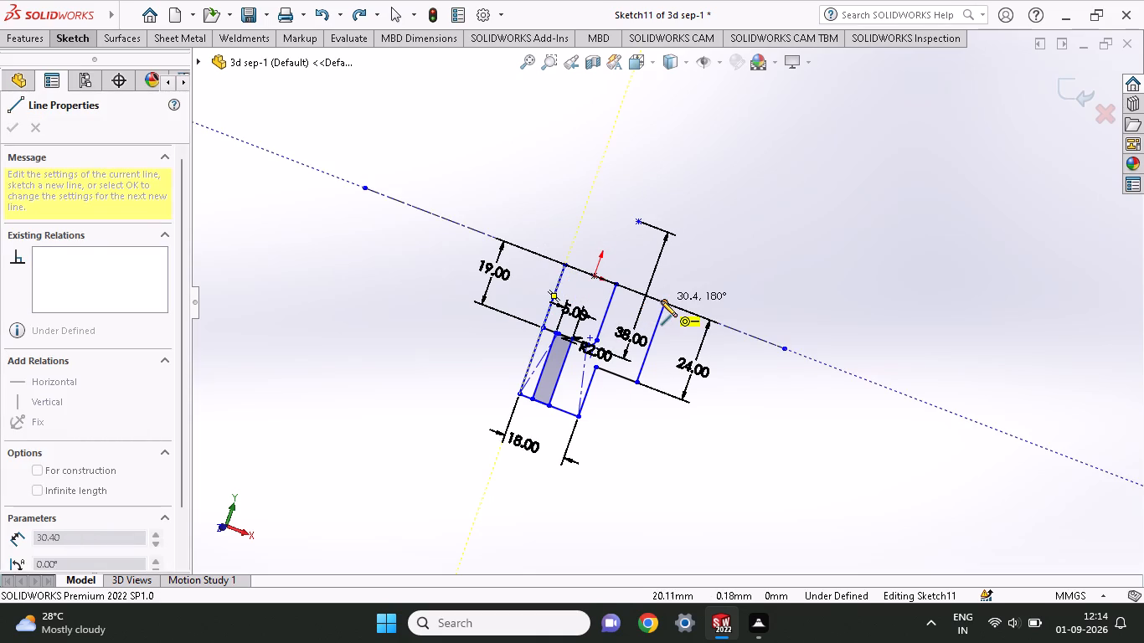
Revolve all four regions of the closed half profile 360 degrees about the centerline.
{"action": "right_click", "coordinate": [701, 162]}
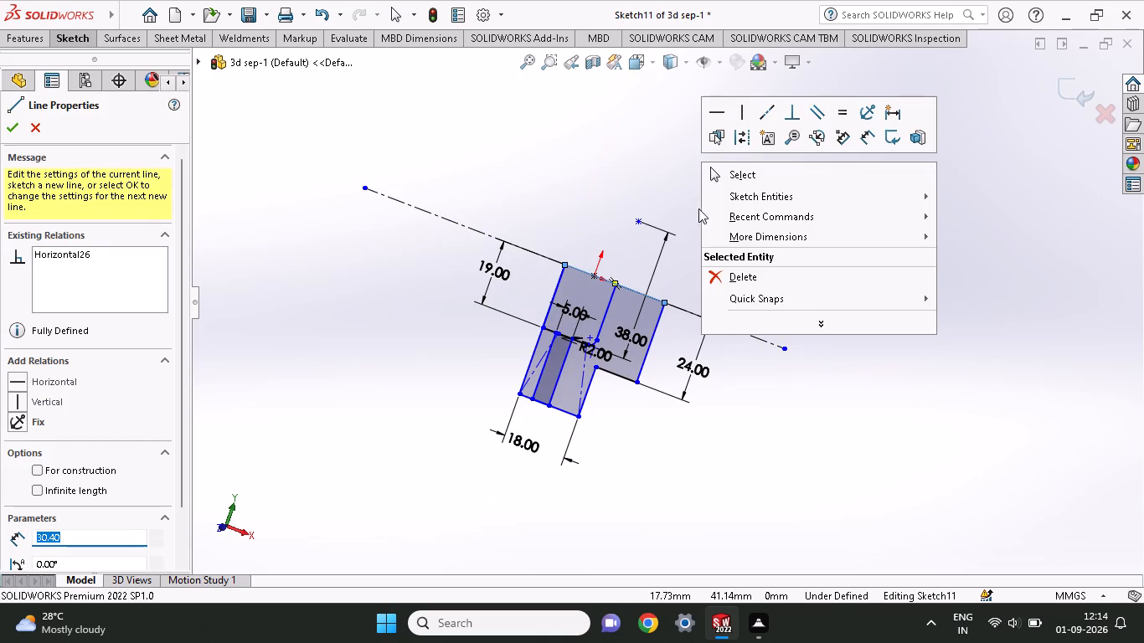
{"action": "left_click", "coordinate": [709, 174]}
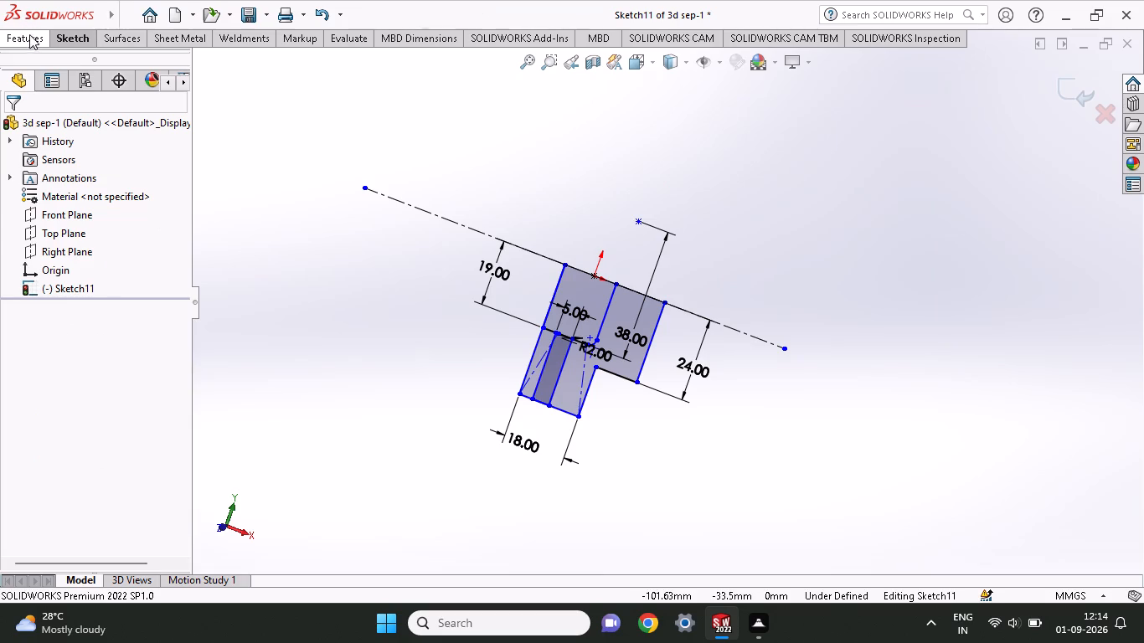
{"action": "left_click", "coordinate": [29, 35]}
{"action": "left_click", "coordinate": [63, 86]}
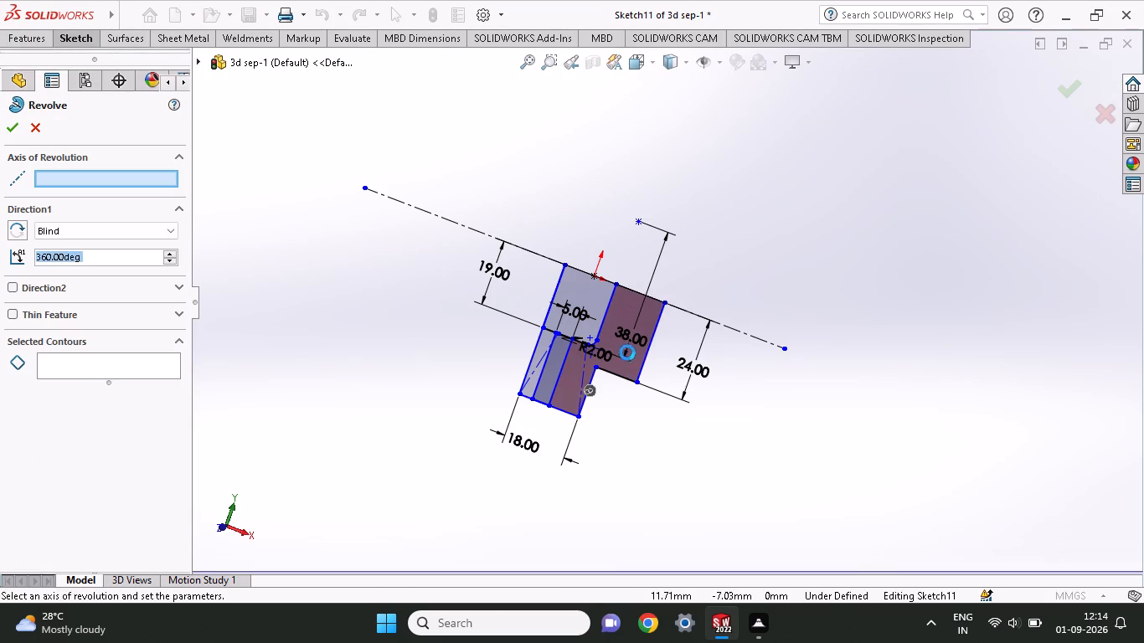
{"action": "left_click", "coordinate": [583, 300]}
{"action": "left_click", "coordinate": [626, 316]}
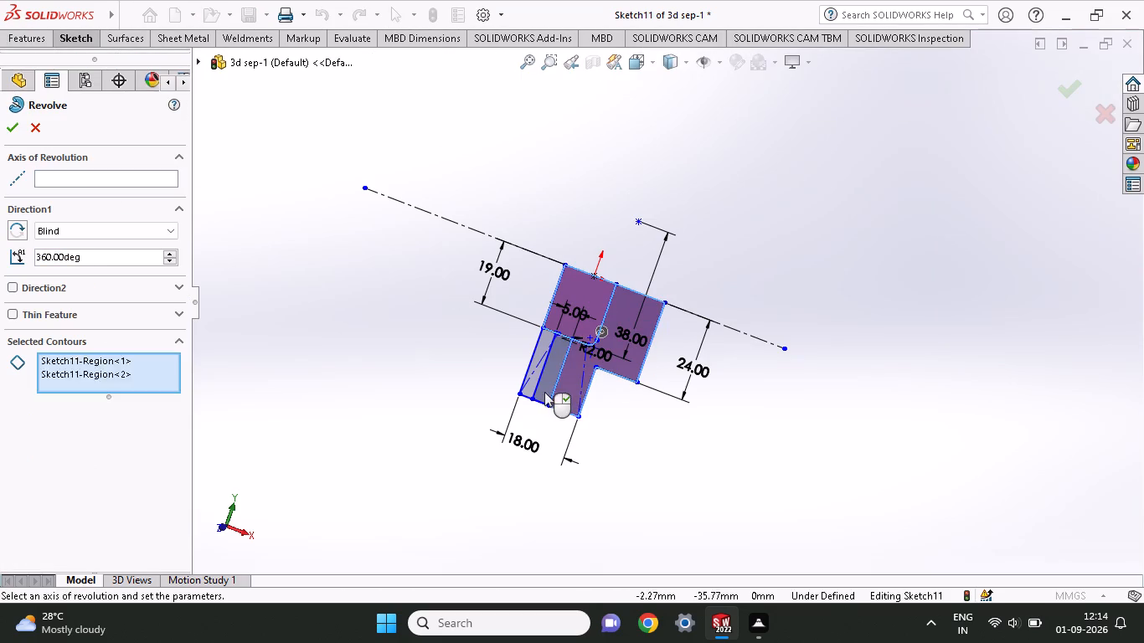
{"action": "left_click", "coordinate": [552, 382]}
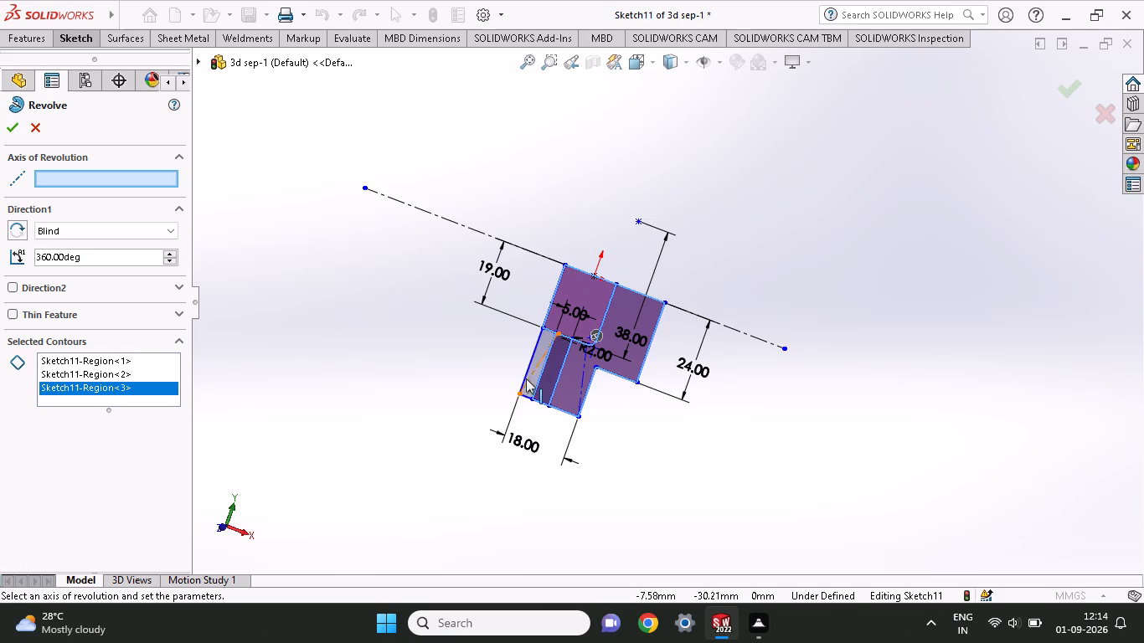
{"action": "scroll", "coordinate": [531, 365], "scroll_direction": "down", "scroll_amount": 5}
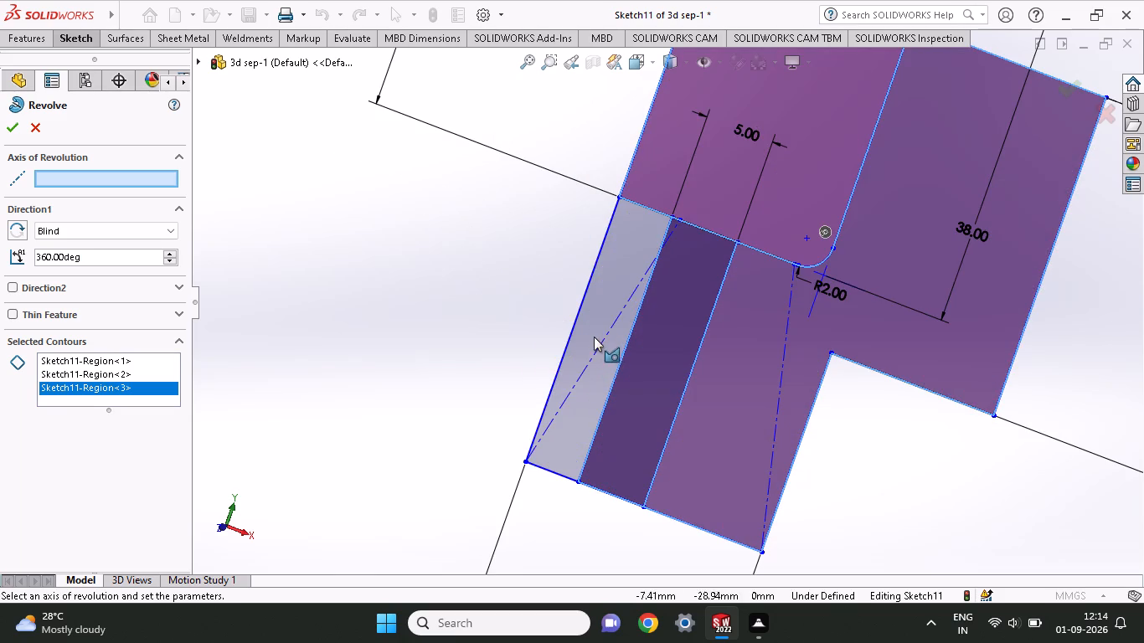
{"action": "left_click", "coordinate": [607, 322]}
{"action": "scroll", "coordinate": [724, 295], "scroll_direction": "down", "scroll_amount": 1}
{"action": "scroll", "coordinate": [765, 243], "scroll_direction": "up", "scroll_amount": 7}
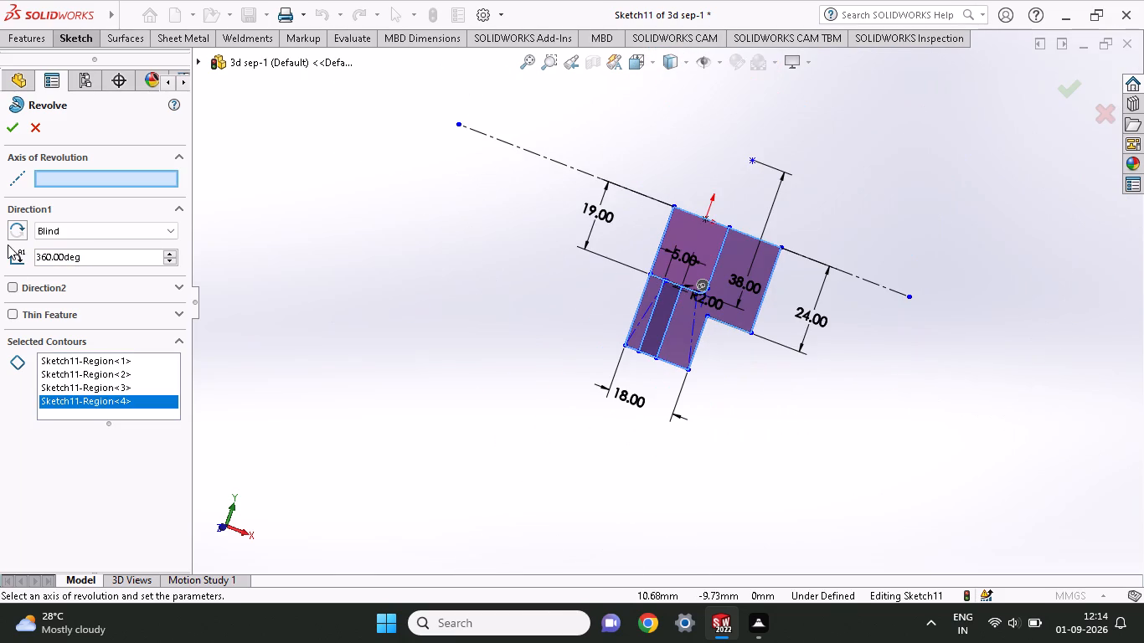
{"action": "left_click", "coordinate": [70, 183]}
{"action": "left_click", "coordinate": [74, 177]}
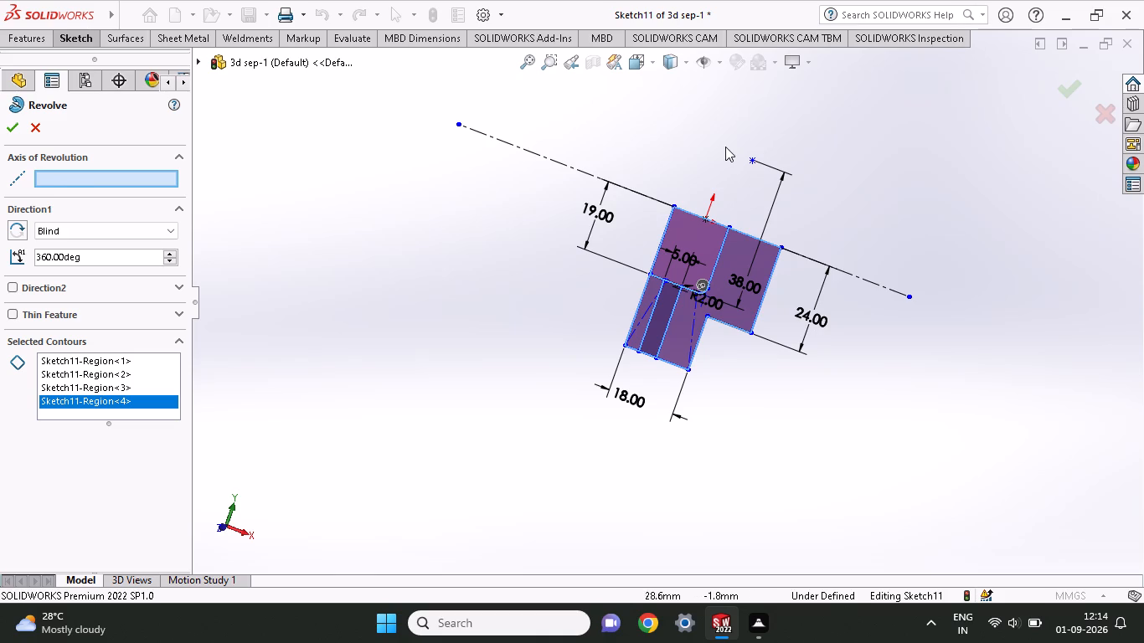
{"action": "left_click", "coordinate": [799, 251]}
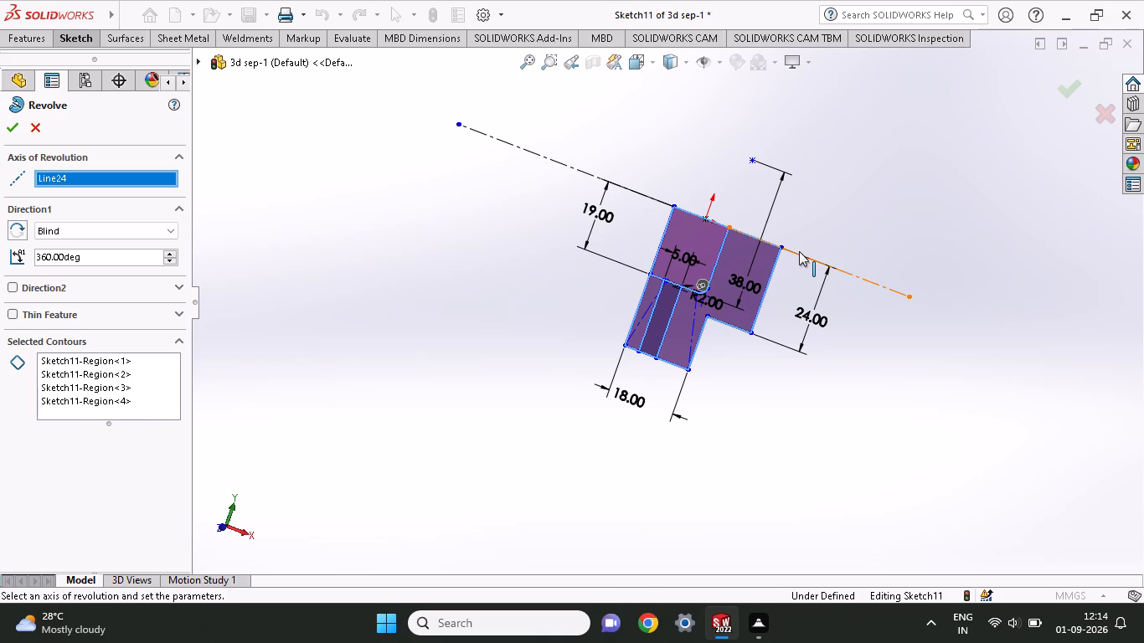
{"action": "left_click", "coordinate": [8, 123]}
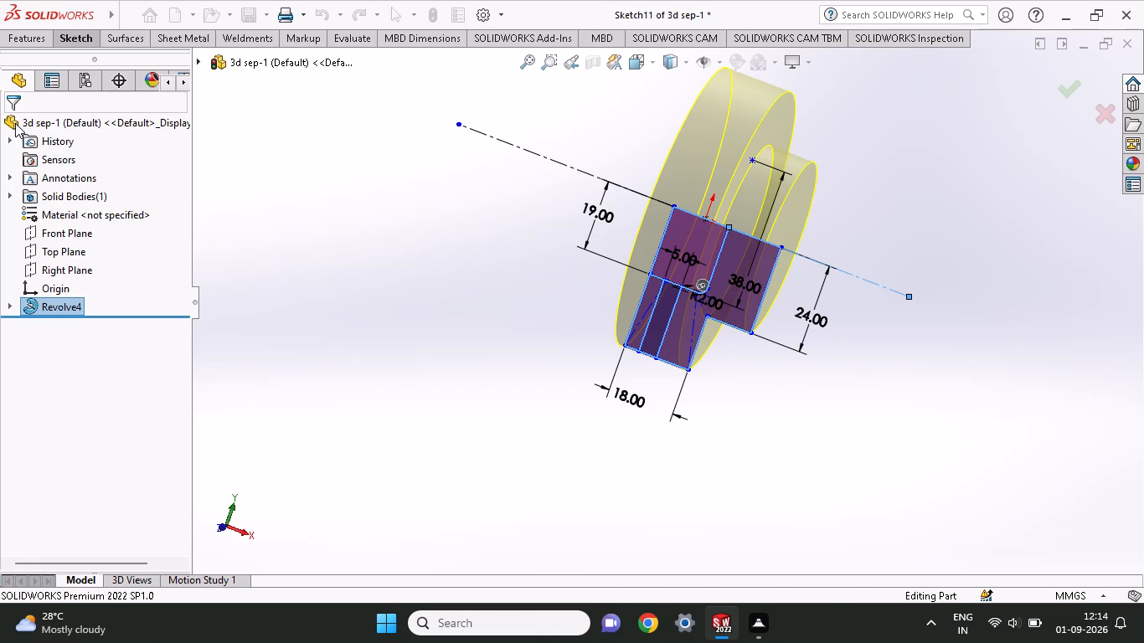
Start a sketch on the smaller step's round end face and draw an origin-centered circle of about 14.3 mm radius.
{"action": "middle_click_drag", "start_coordinate": [918, 276], "coordinate": [816, 198]}
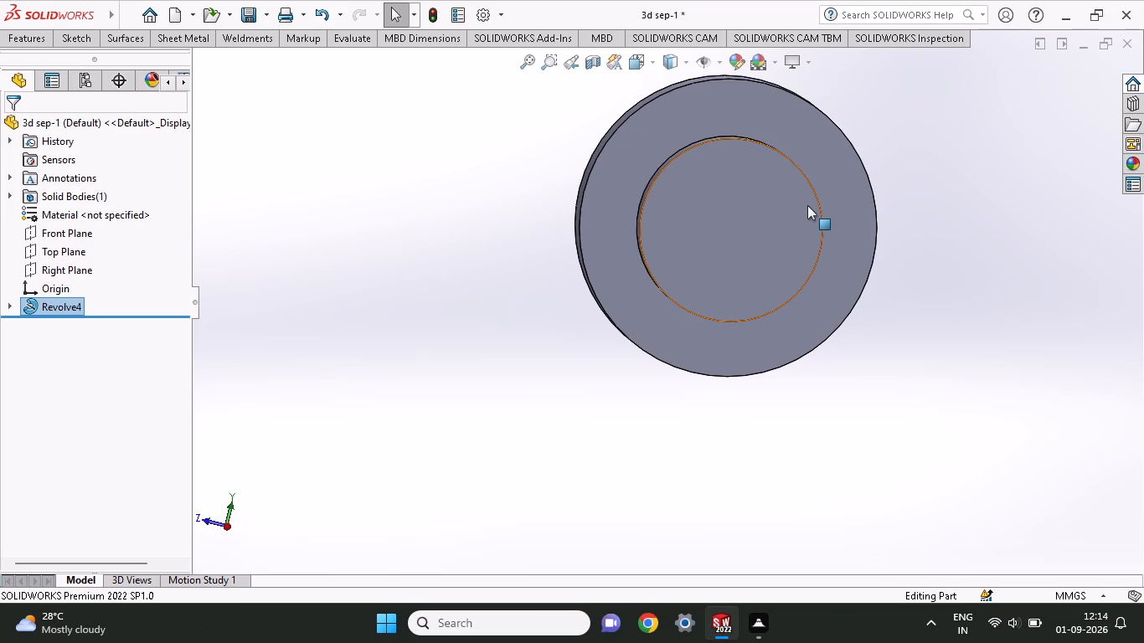
{"action": "left_click", "coordinate": [698, 251]}
{"action": "left_click", "coordinate": [765, 201]}
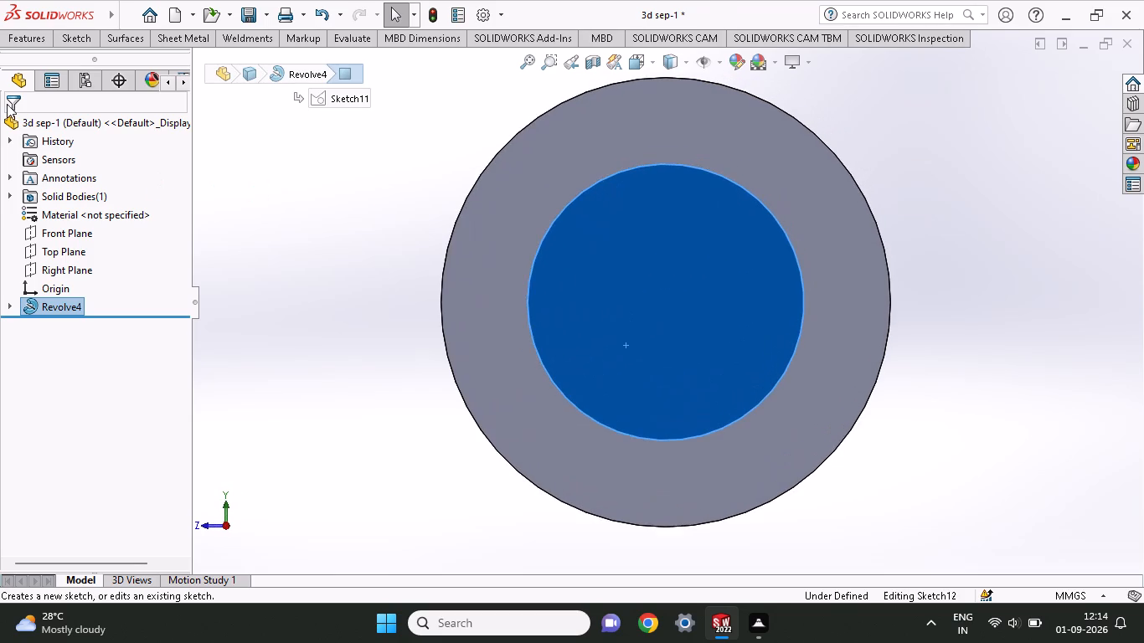
{"action": "left_click", "coordinate": [76, 47]}
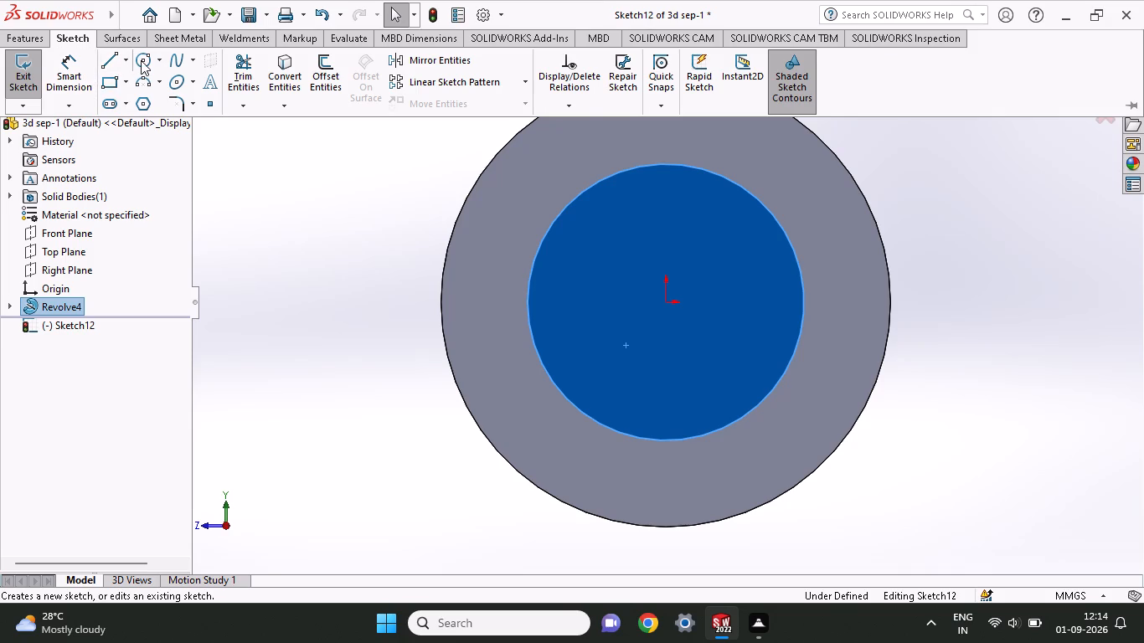
{"action": "left_click", "coordinate": [141, 60]}
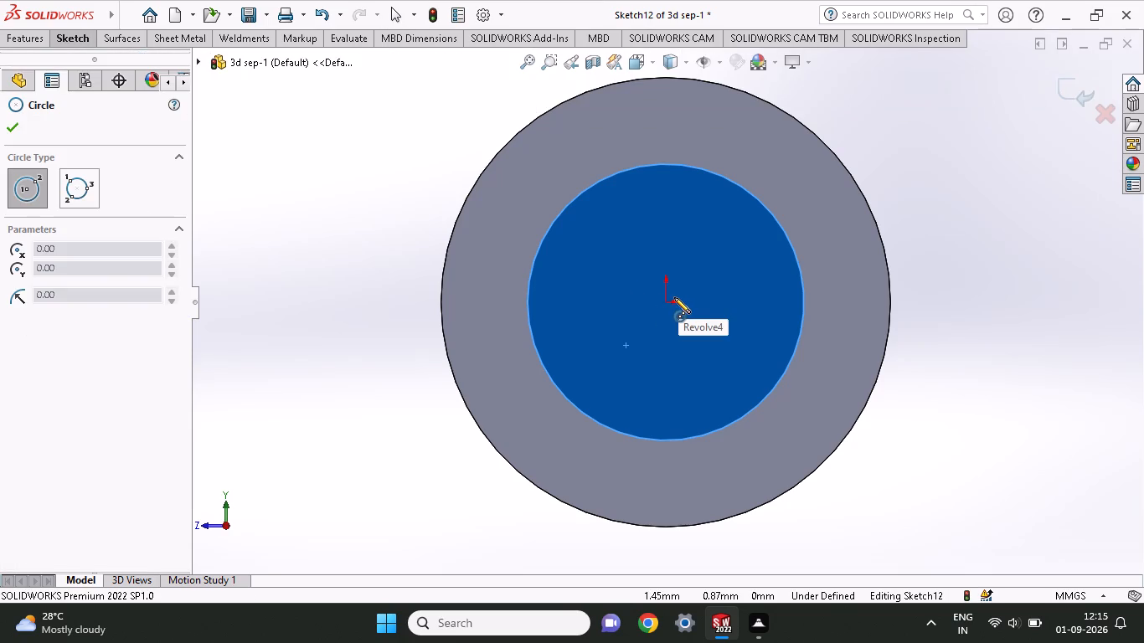
{"action": "left_click", "coordinate": [664, 302]}
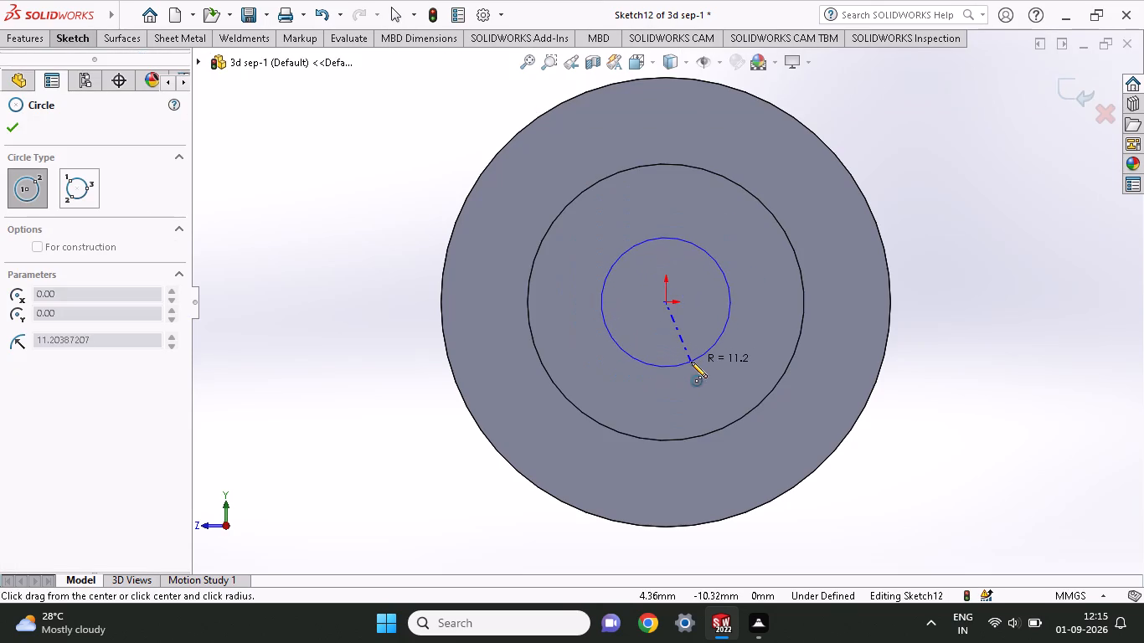
{"action": "left_click", "coordinate": [693, 380]}
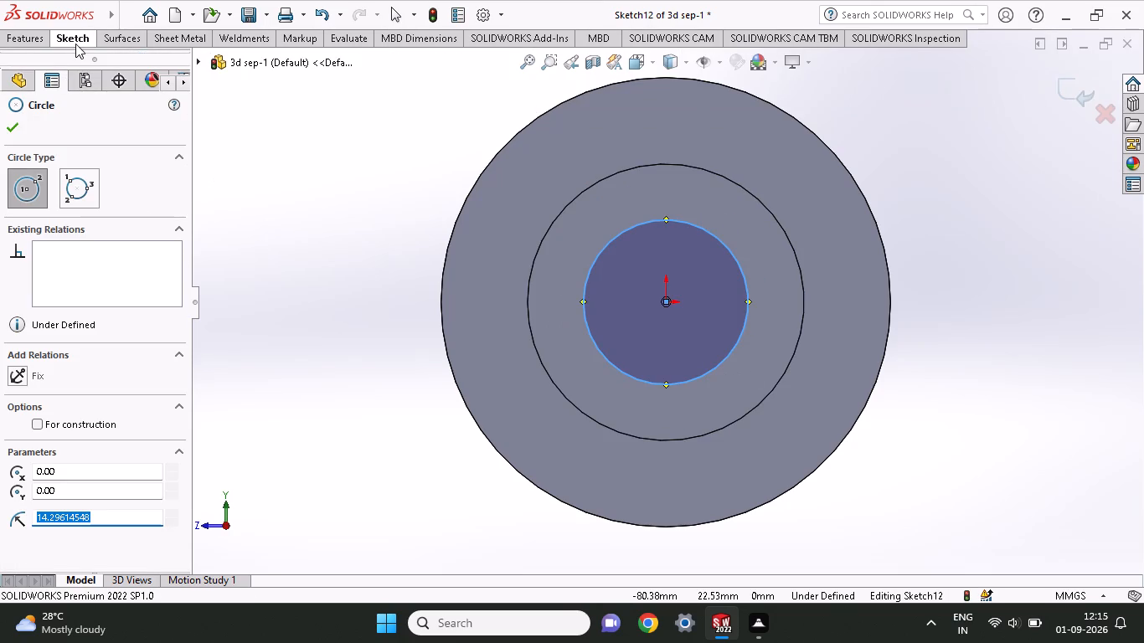
Dimension the central circle's diameter and set it to 28 mm.
{"action": "left_click", "coordinate": [75, 44]}
{"action": "left_click", "coordinate": [78, 72]}
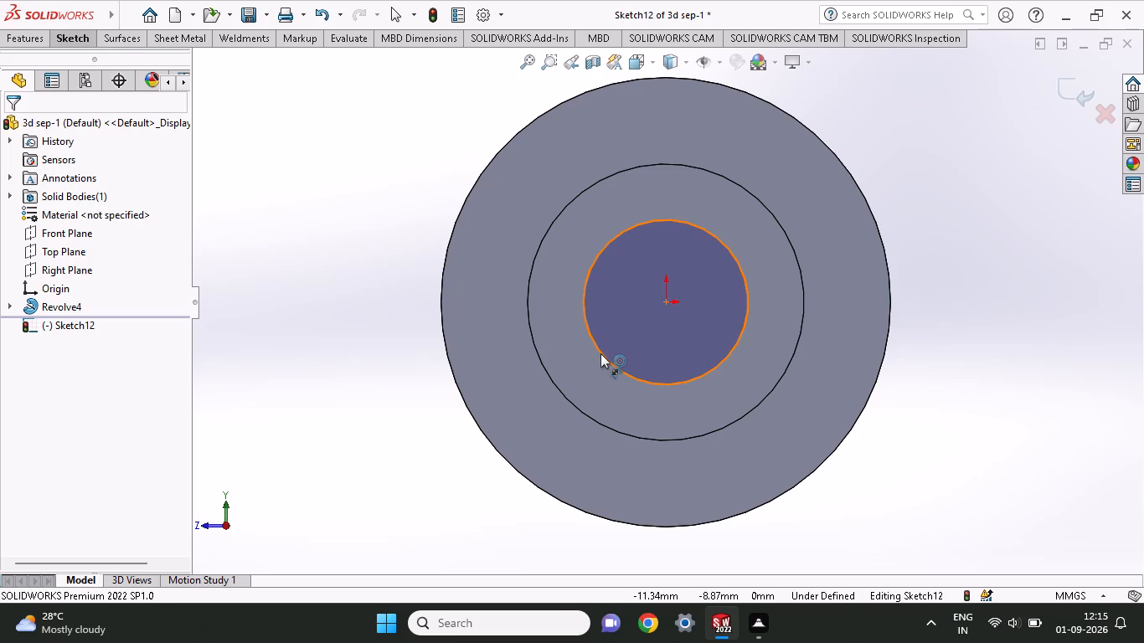
{"action": "left_click", "coordinate": [600, 353]}
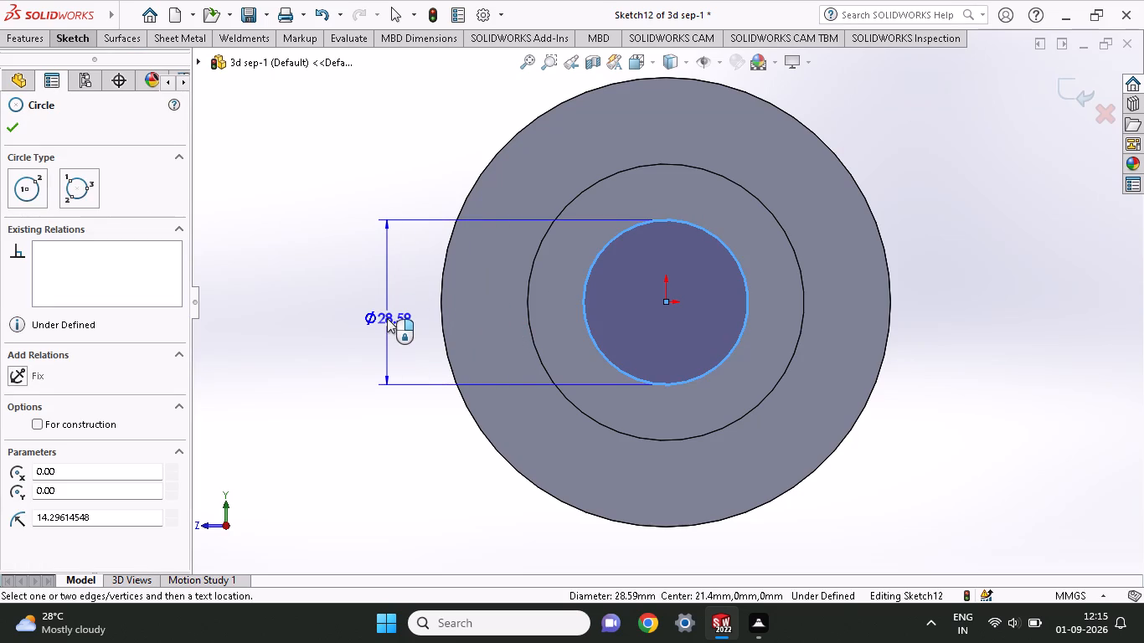
{"action": "left_click", "coordinate": [387, 318]}
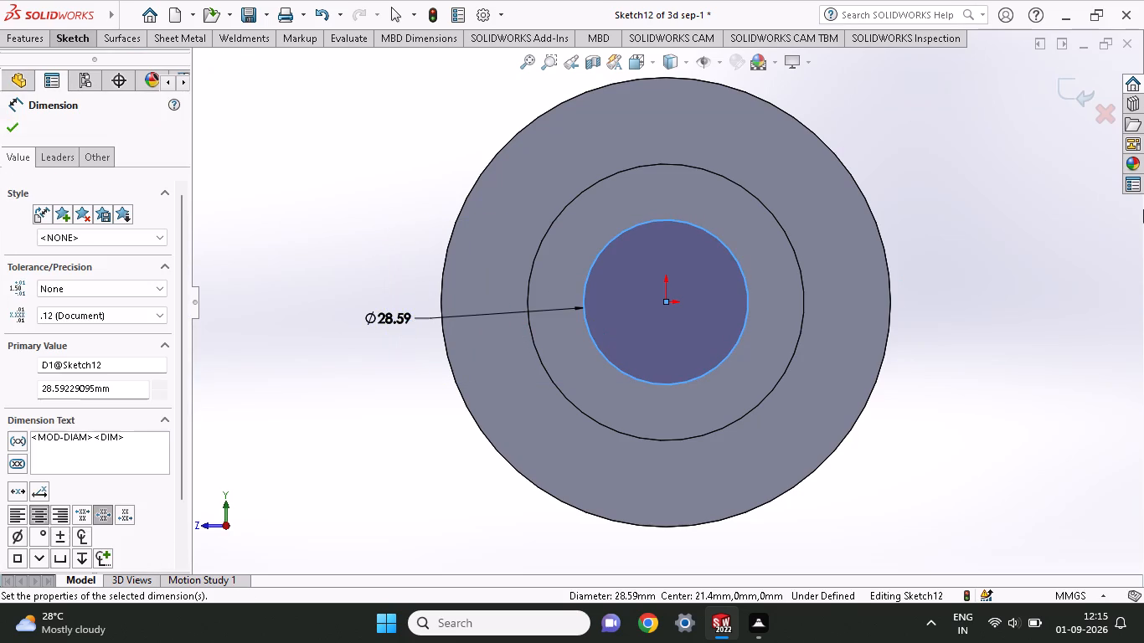
{"action": "key", "text": "2"}
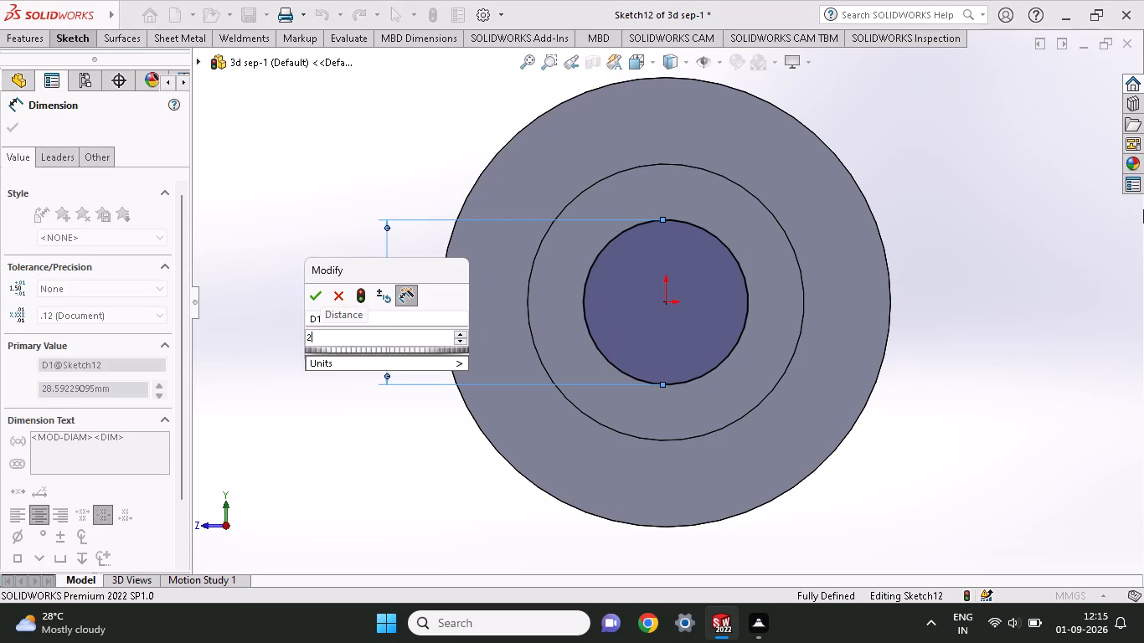
{"action": "key", "text": "8"}
{"action": "key", "text": "Return"}
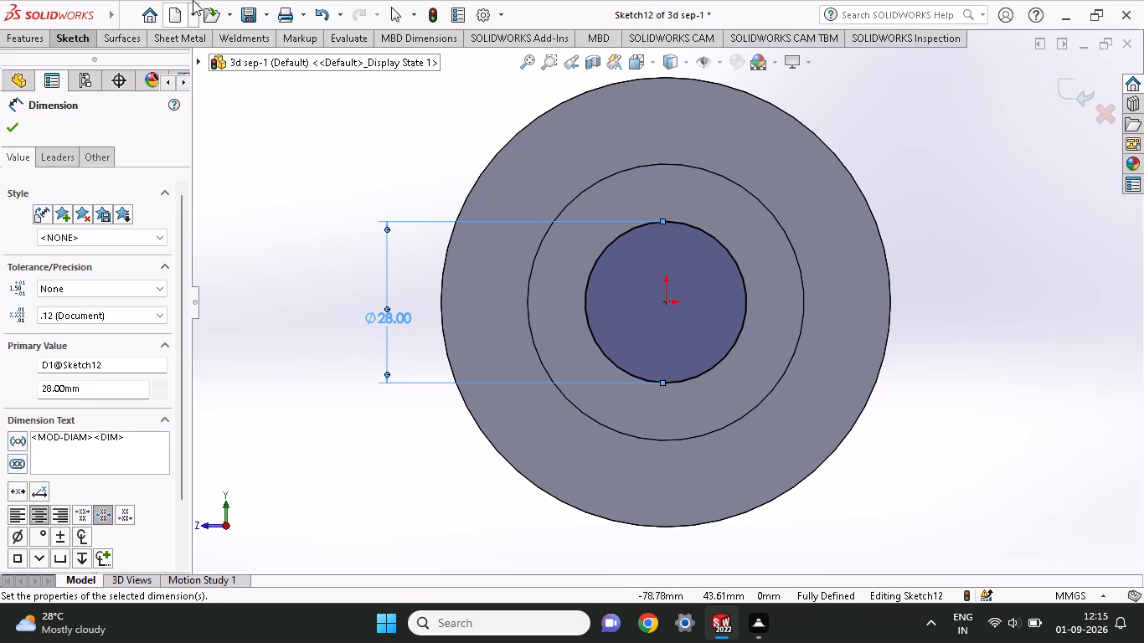
Draw a circle of about 3.3 mm radius on the outer flange area, vertically above the origin by about 32.3 mm.
{"action": "left_click", "coordinate": [70, 39]}
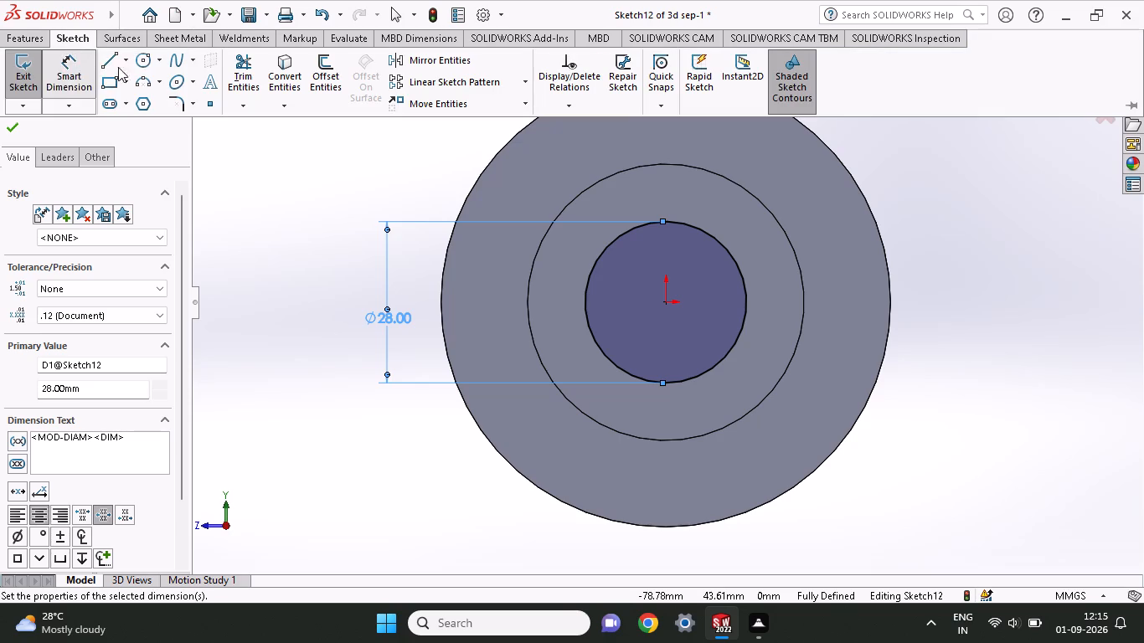
{"action": "left_click", "coordinate": [142, 55]}
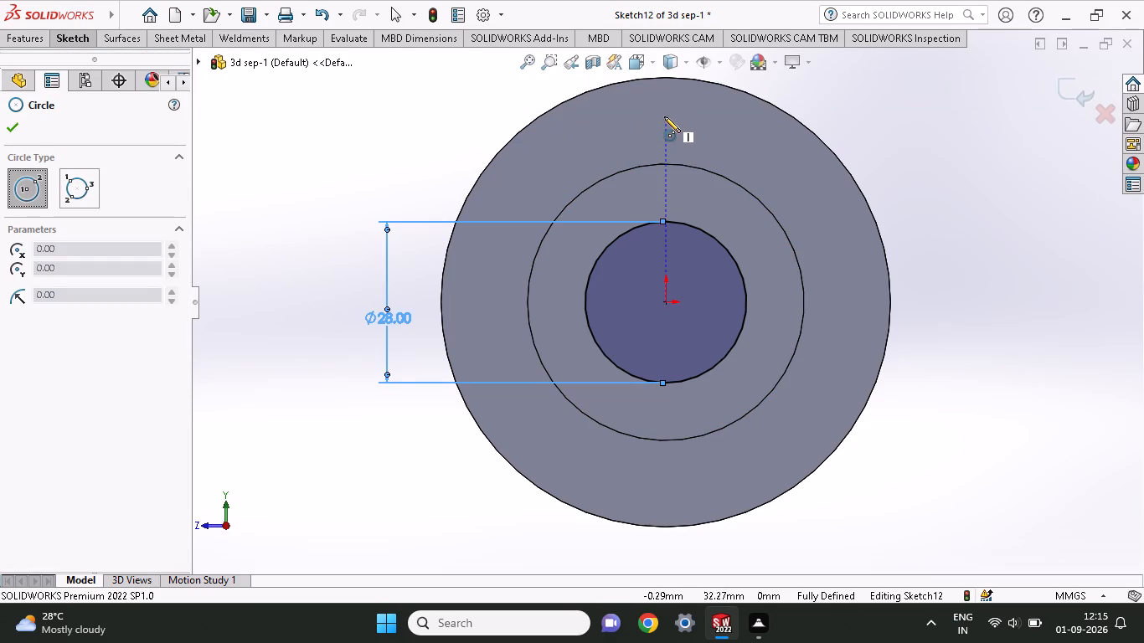
{"action": "left_click", "coordinate": [664, 116]}
{"action": "left_click", "coordinate": [671, 136]}
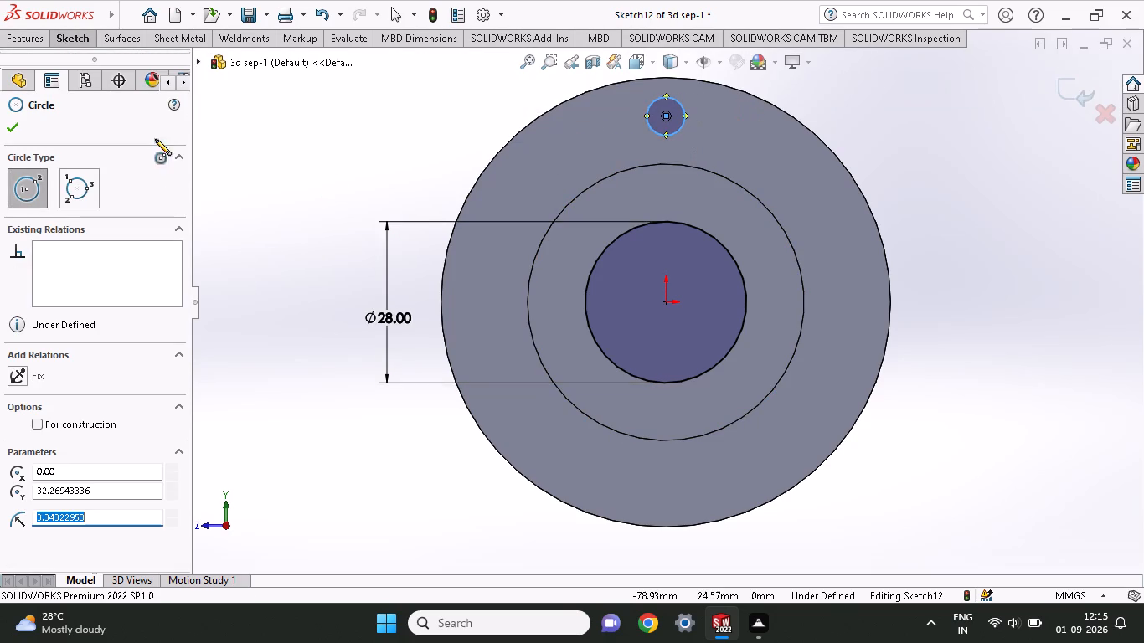
Dimension the small flange circle's diameter and set it to 5.3 mm.
{"action": "left_click", "coordinate": [75, 42]}
{"action": "left_click", "coordinate": [73, 67]}
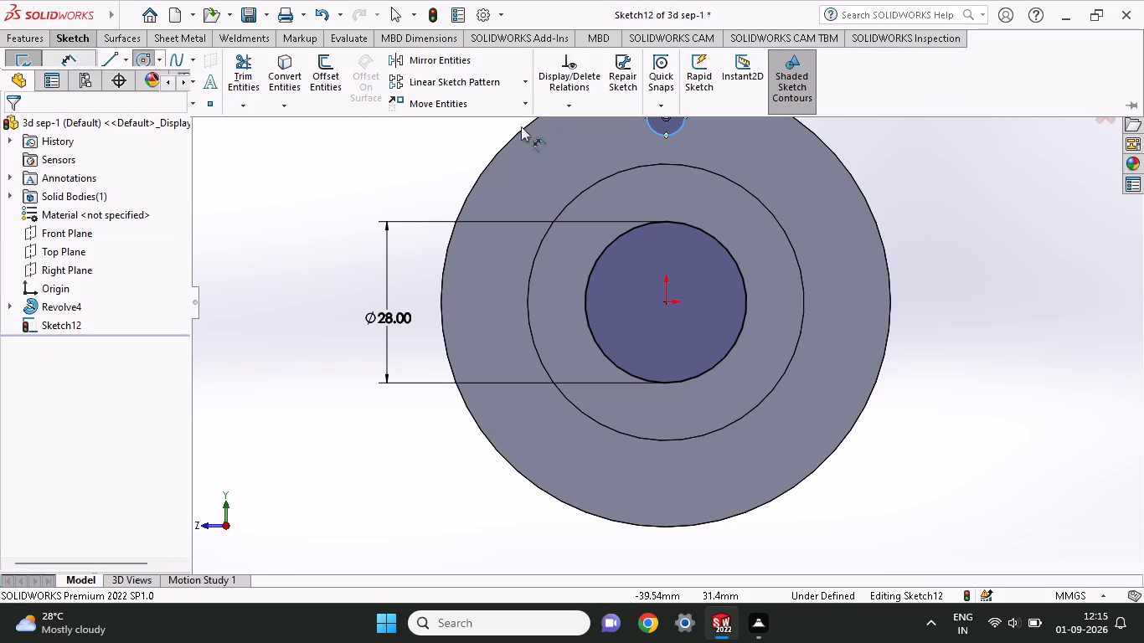
{"action": "left_click", "coordinate": [682, 126]}
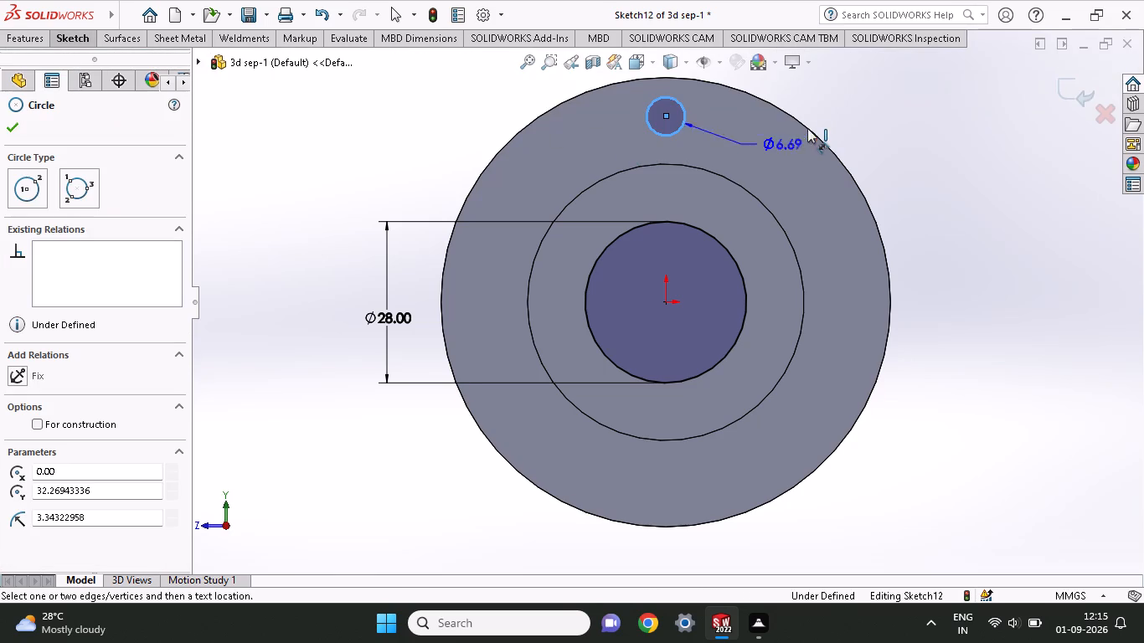
{"action": "left_click", "coordinate": [859, 126]}
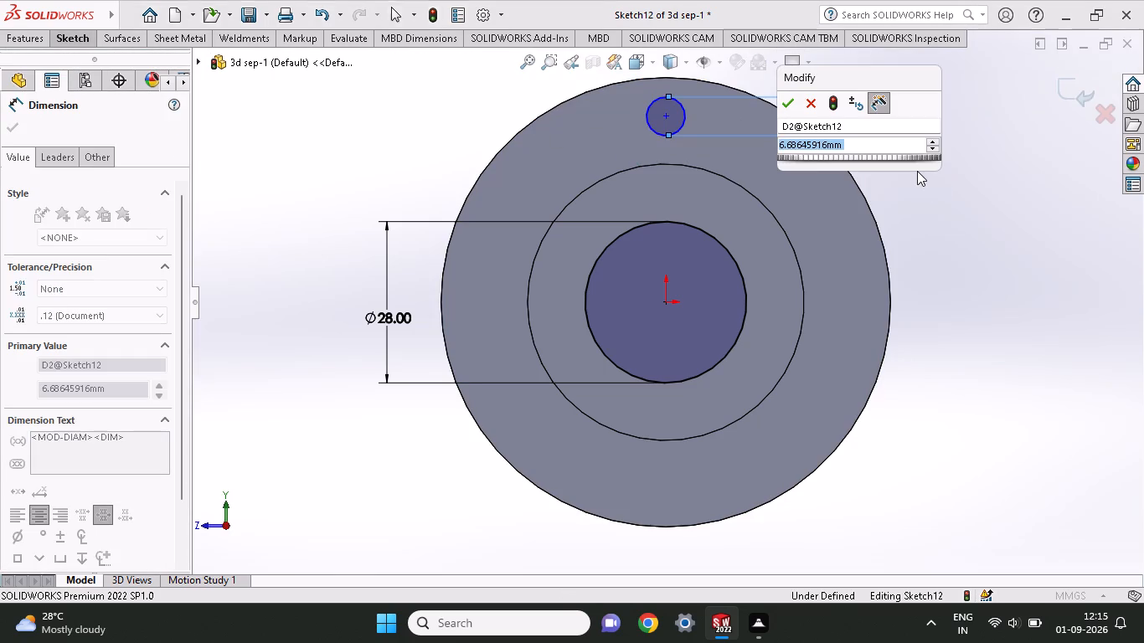
{"action": "type", "text": "5.3"}
{"action": "key", "text": "Return"}
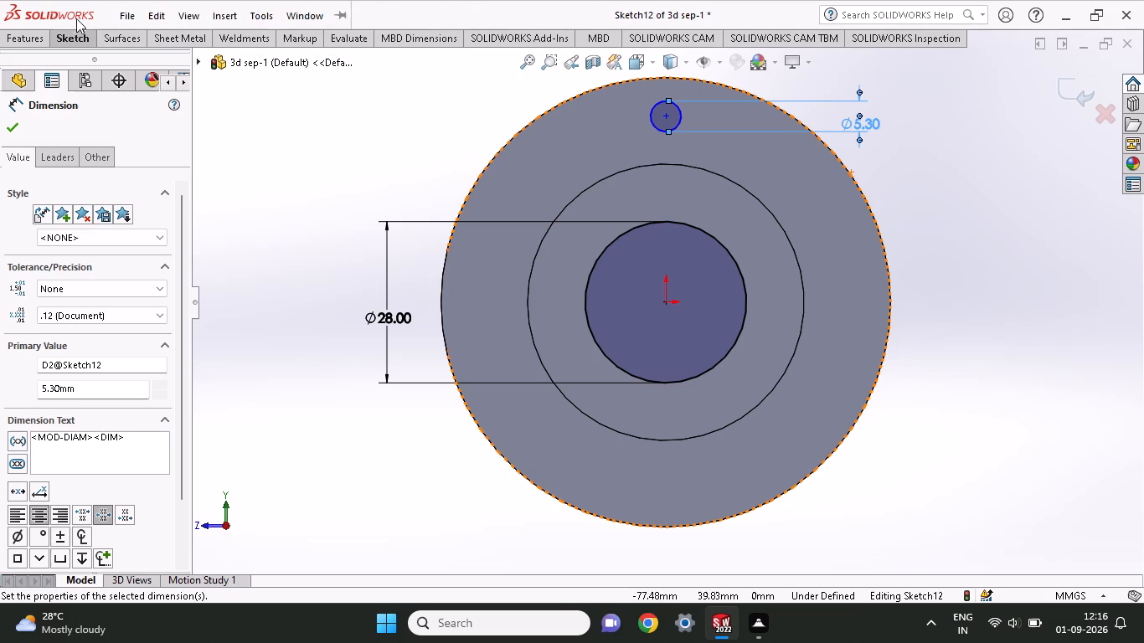
{"action": "left_click", "coordinate": [33, 41]}
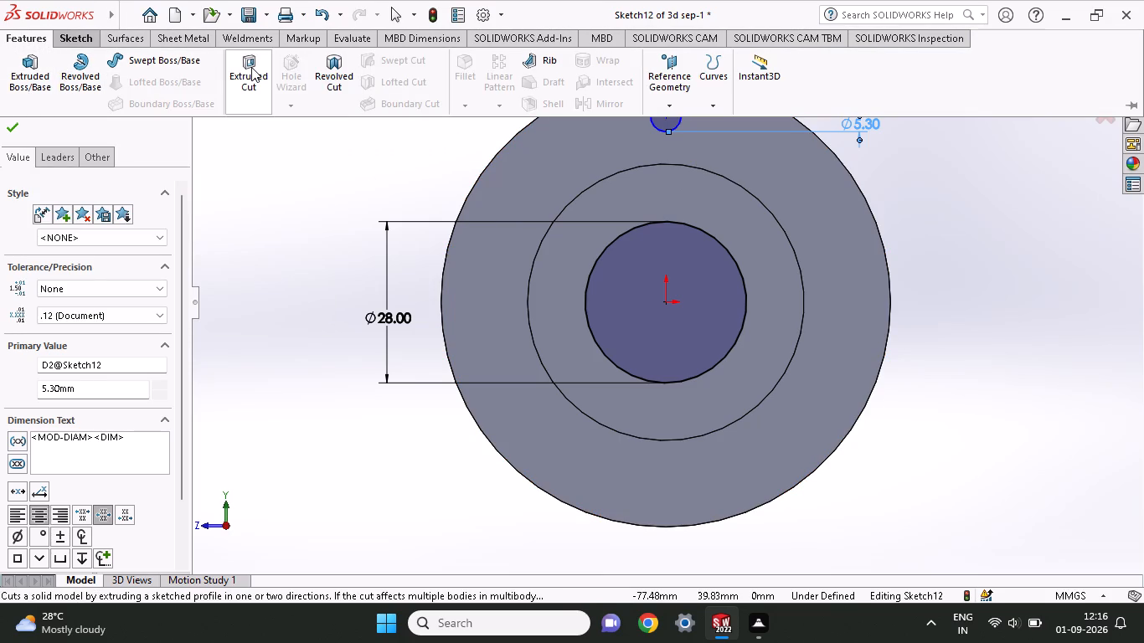
{"action": "left_click", "coordinate": [9, 133]}
Circular-pattern the 5.3 mm circle about the origin as 4 equally spaced instances over 360 degrees.
{"action": "left_click", "coordinate": [72, 44]}
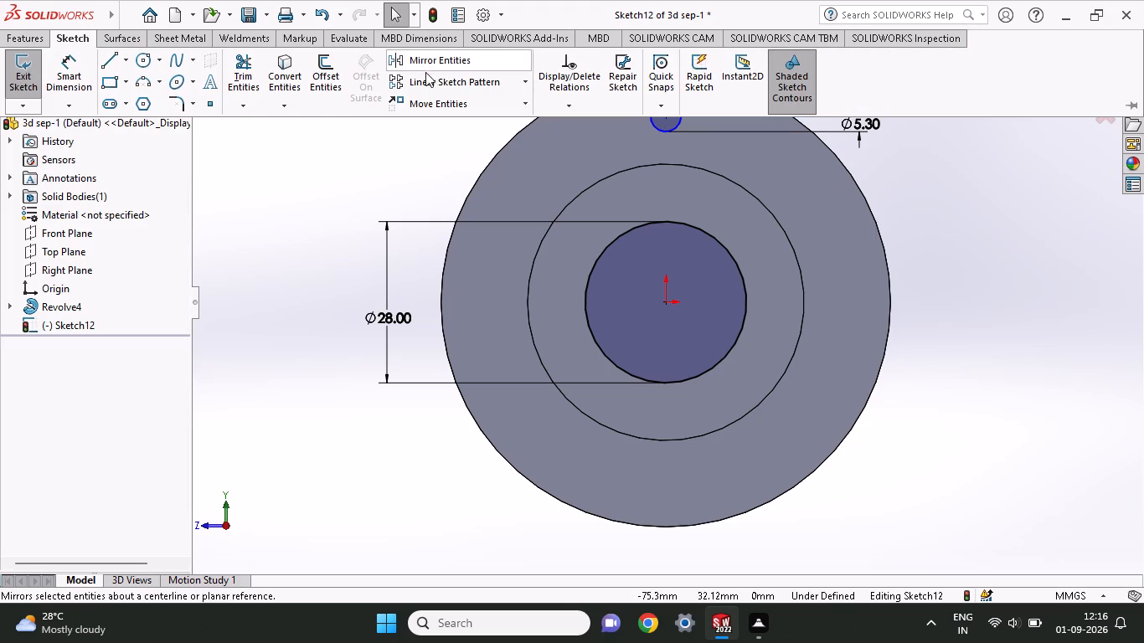
{"action": "left_click", "coordinate": [529, 86]}
{"action": "left_click", "coordinate": [500, 121]}
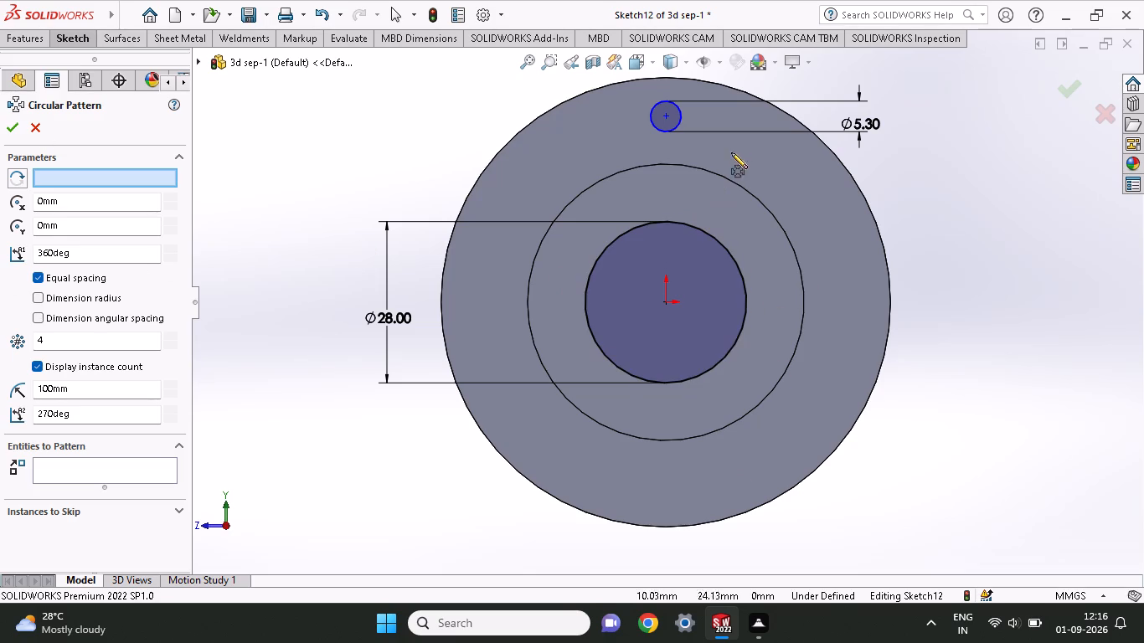
{"action": "left_click", "coordinate": [669, 131]}
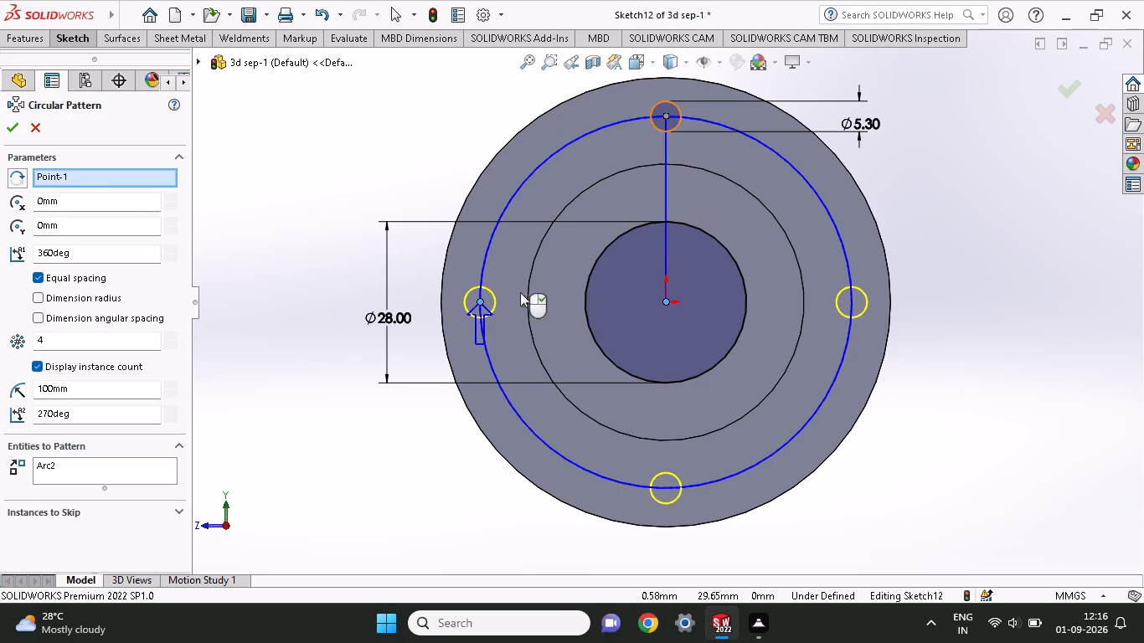
{"action": "left_click", "coordinate": [6, 127]}
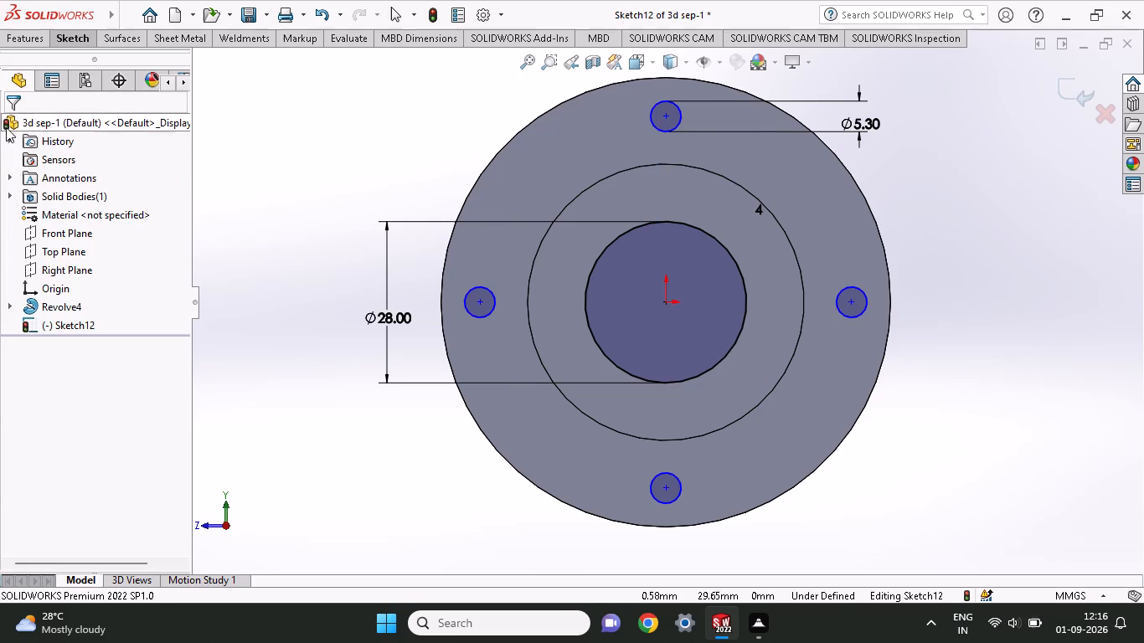
Cut-extrude the 28 mm central circle and the four 5.3 mm flange circles through the part with a 317 mm blind depth.
{"action": "left_click", "coordinate": [16, 37]}
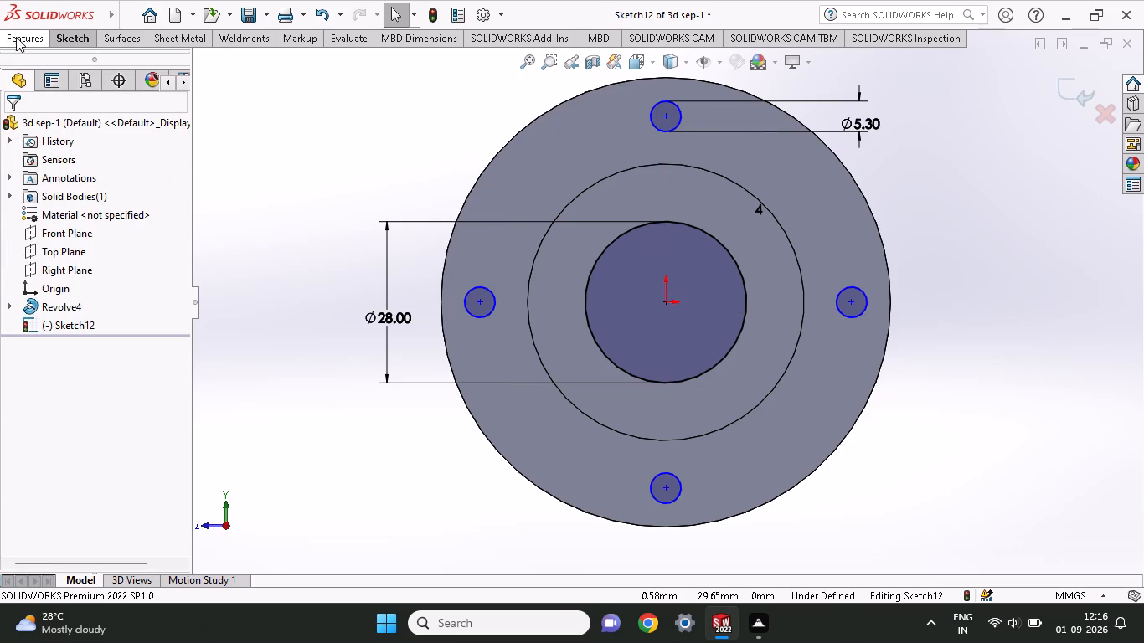
{"action": "left_click", "coordinate": [254, 77]}
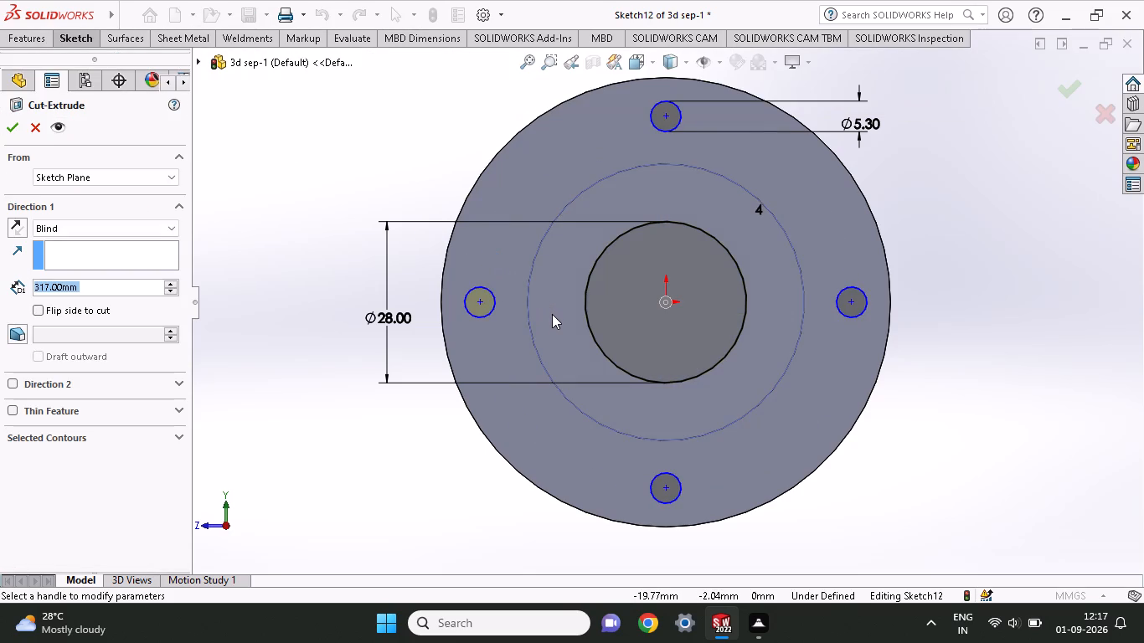
{"action": "middle_click_drag", "start_coordinate": [552, 314], "coordinate": [614, 347]}
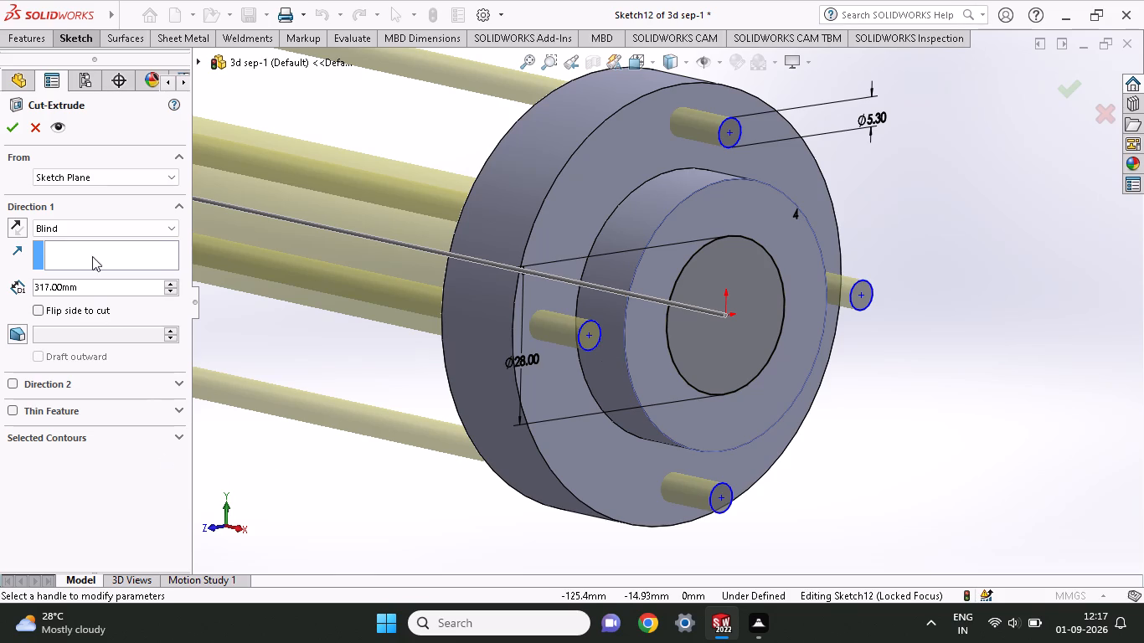
{"action": "left_click", "coordinate": [13, 133]}
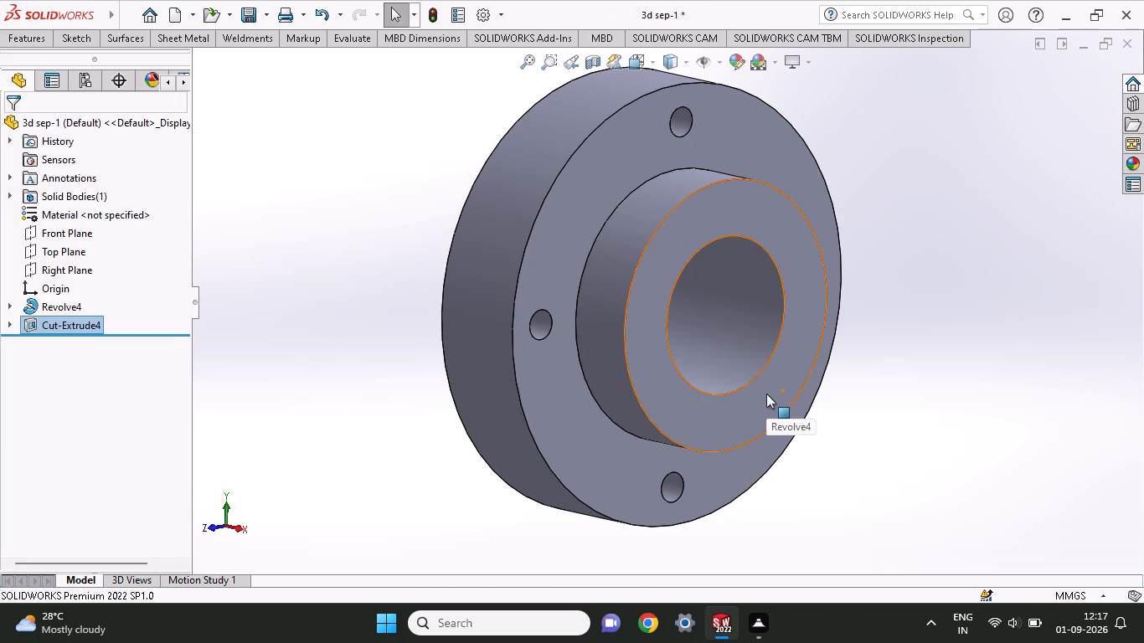
Examine the flanged part from several angles, checking the central bore, the raised hub and the four flange holes.
{"action": "middle_click_drag", "start_coordinate": [766, 394], "coordinate": [709, 361]}
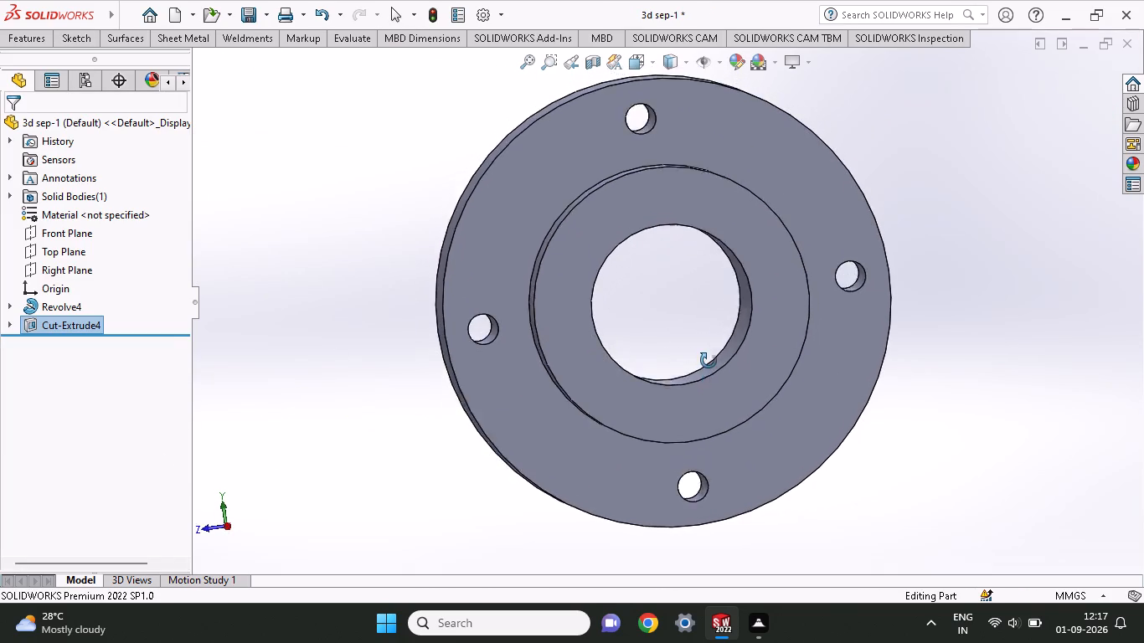
{"action": "middle_click_drag", "start_coordinate": [709, 361], "coordinate": [680, 388]}
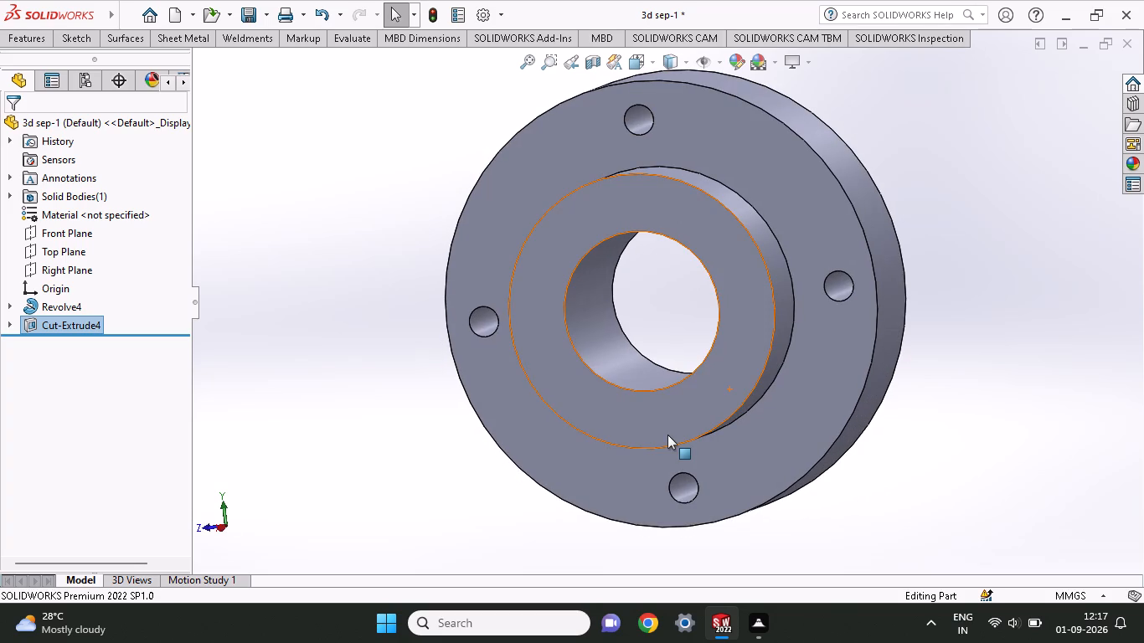
{"action": "middle_click_drag", "start_coordinate": [676, 435], "coordinate": [709, 443]}
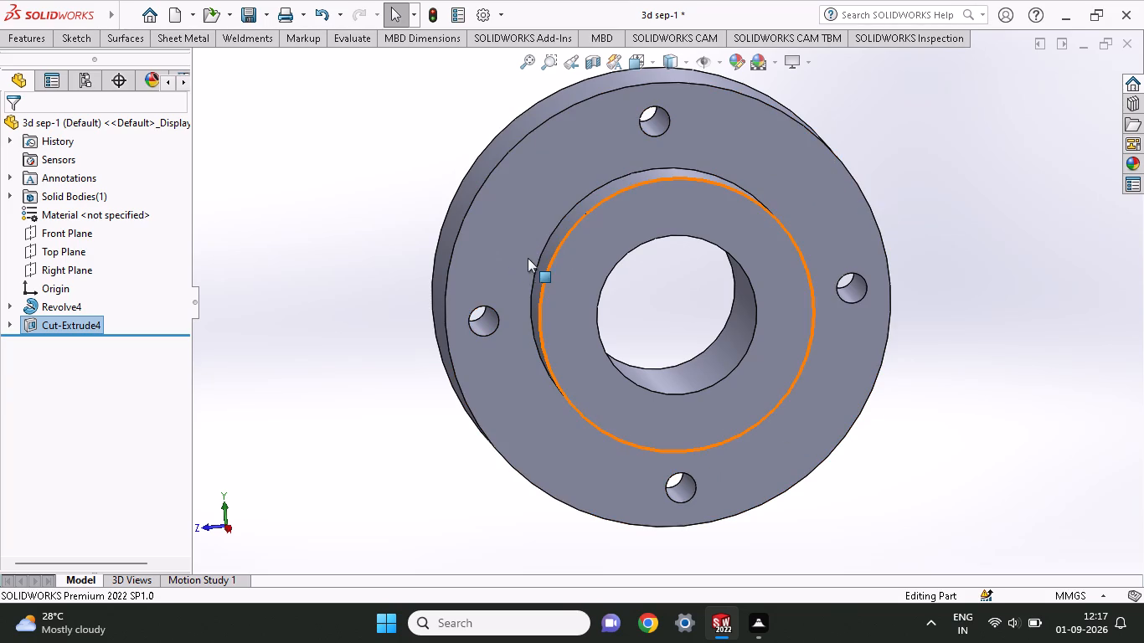
{"action": "middle_click_drag", "start_coordinate": [529, 258], "coordinate": [553, 289]}
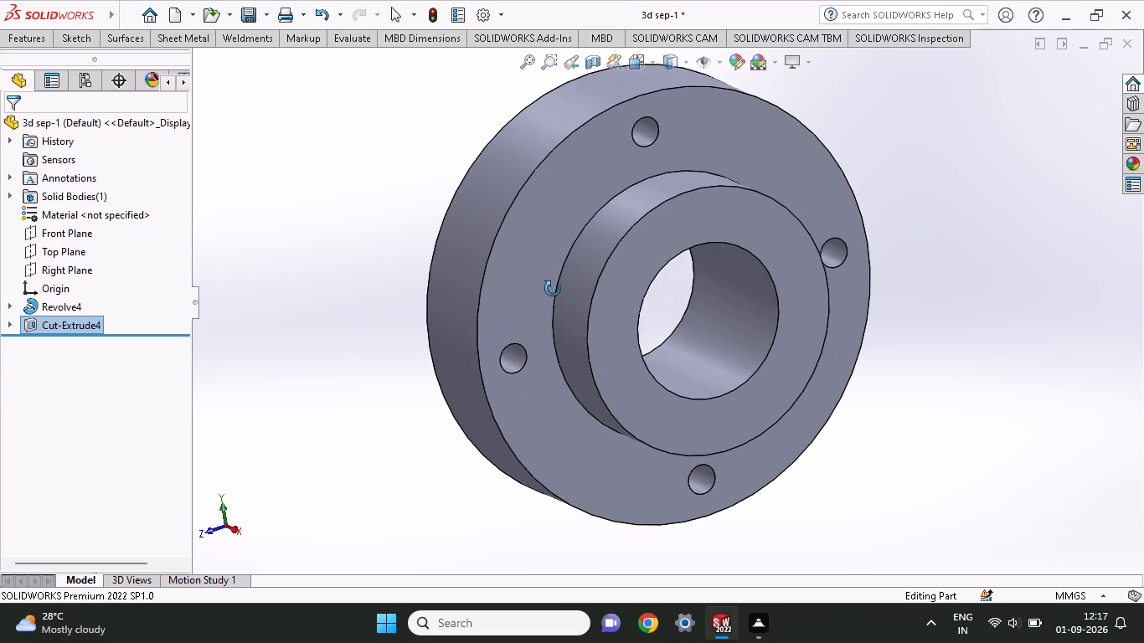
{"action": "middle_click_drag", "start_coordinate": [553, 289], "coordinate": [552, 283]}
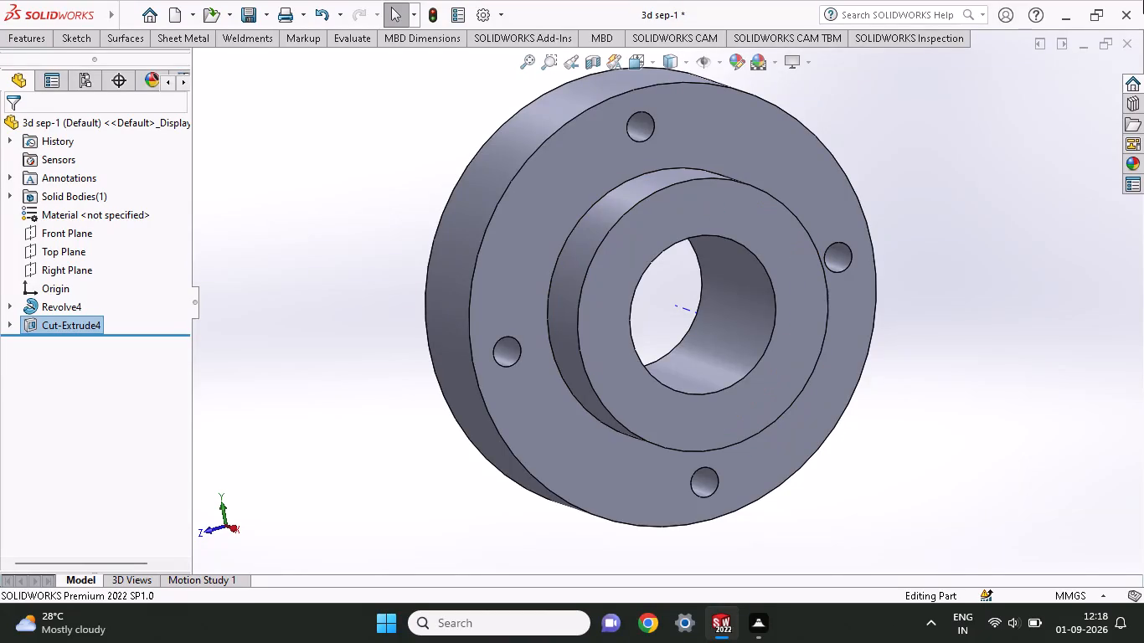
{"action": "middle_click_drag", "start_coordinate": [854, 215], "coordinate": [818, 250]}
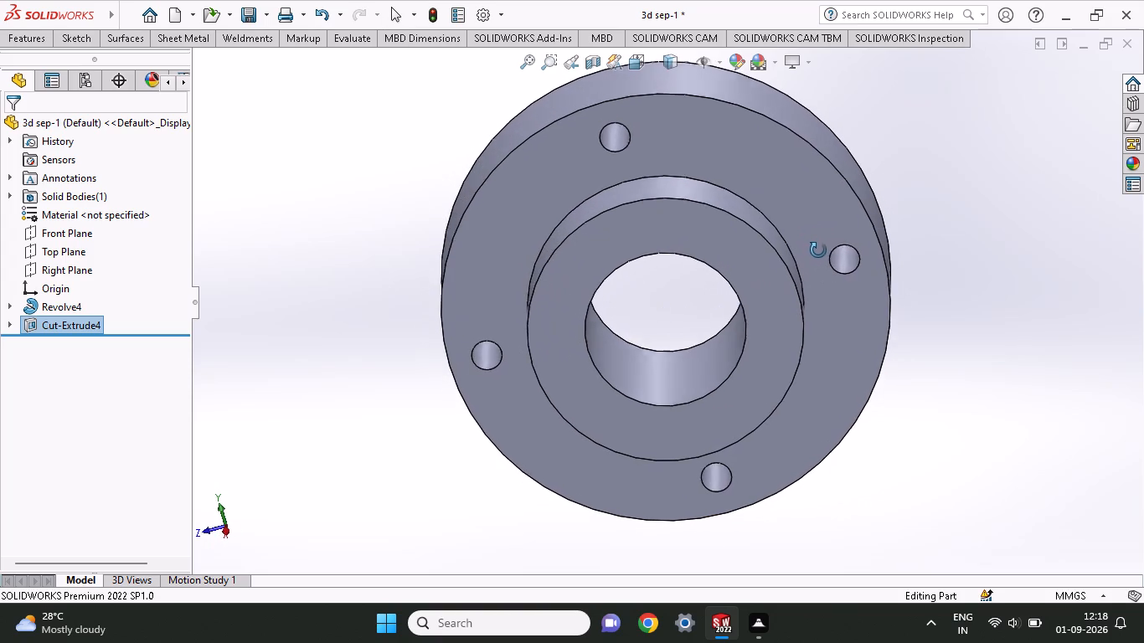
{"action": "middle_click_drag", "start_coordinate": [818, 250], "coordinate": [716, 170]}
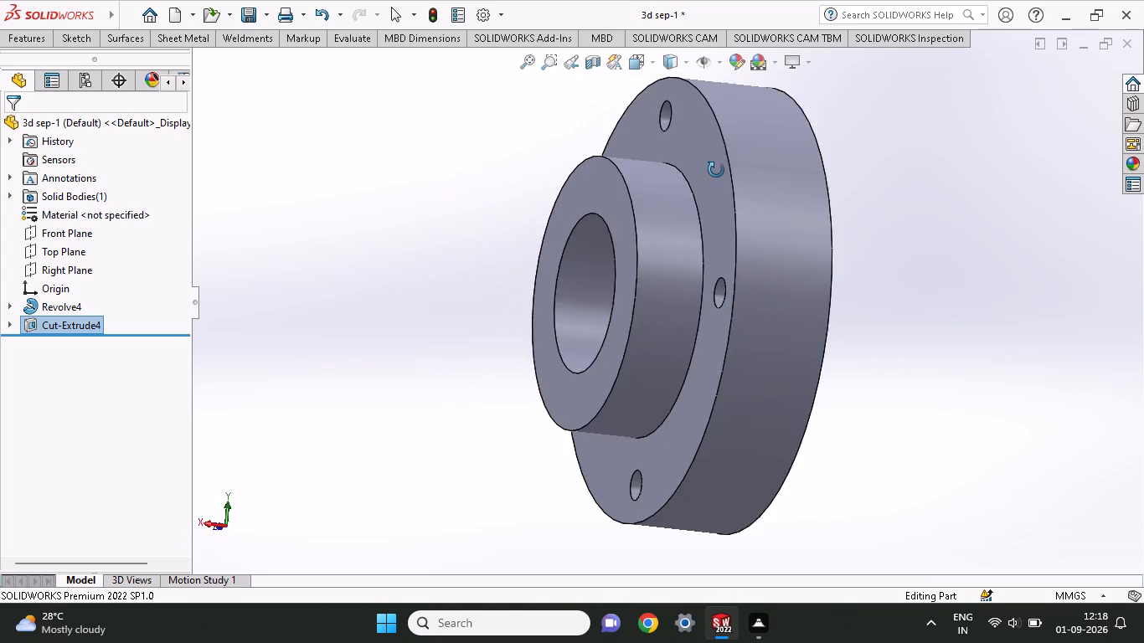
{"action": "middle_click_drag", "start_coordinate": [716, 170], "coordinate": [837, 194]}
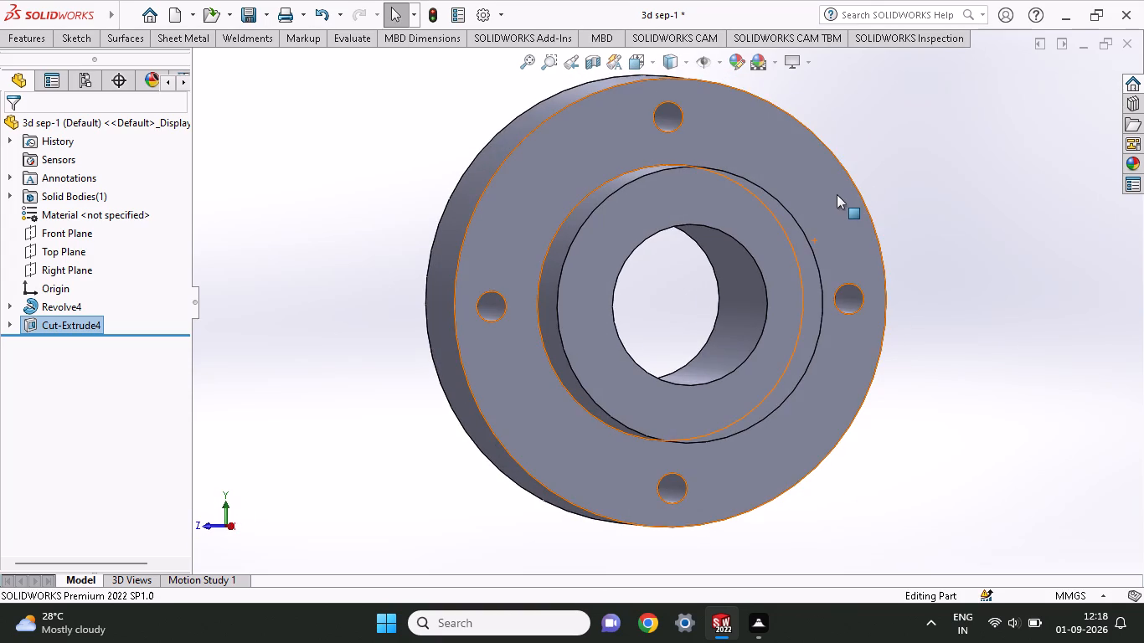
{"action": "middle_click_drag", "start_coordinate": [841, 198], "coordinate": [776, 237]}
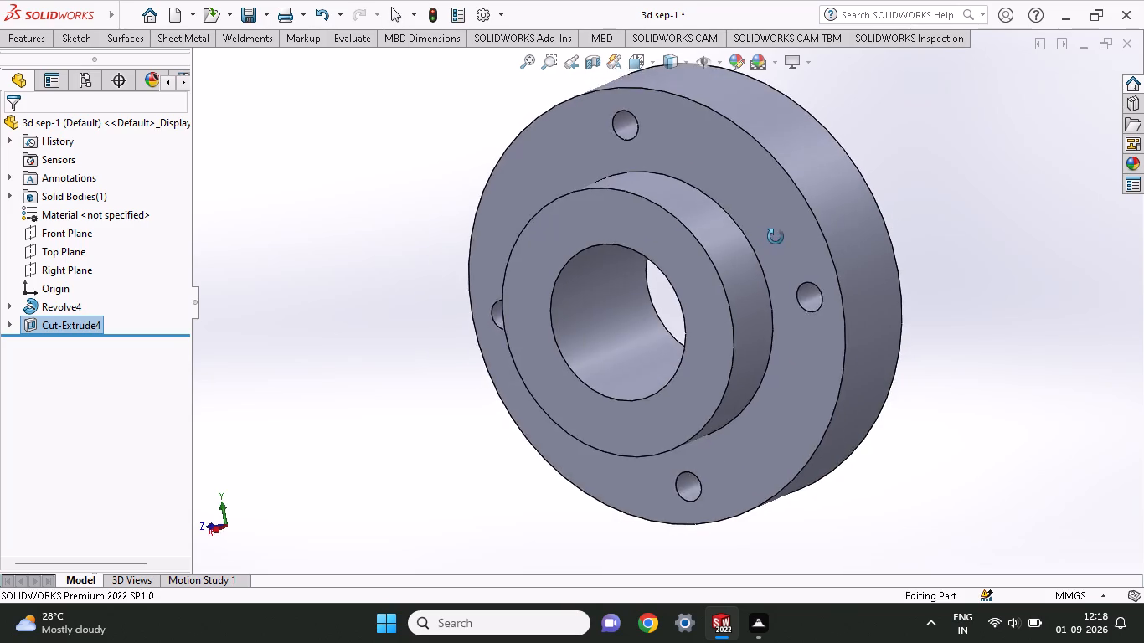
{"action": "scroll", "coordinate": [778, 237], "scroll_direction": "down", "scroll_amount": 1}
{"action": "middle_click_drag", "start_coordinate": [776, 237], "coordinate": [781, 235]}
{"action": "scroll", "coordinate": [781, 235], "scroll_direction": "down", "scroll_amount": 3}
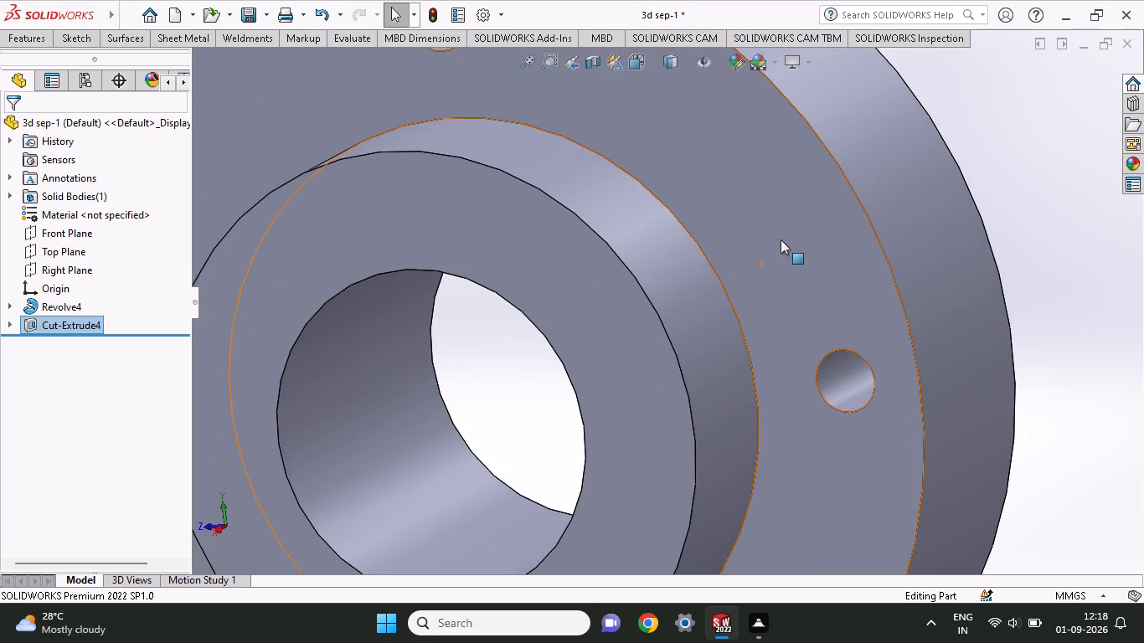
{"action": "scroll", "coordinate": [780, 239], "scroll_direction": "up", "scroll_amount": 5}
{"action": "scroll", "coordinate": [780, 239], "scroll_direction": "down", "scroll_amount": 3}
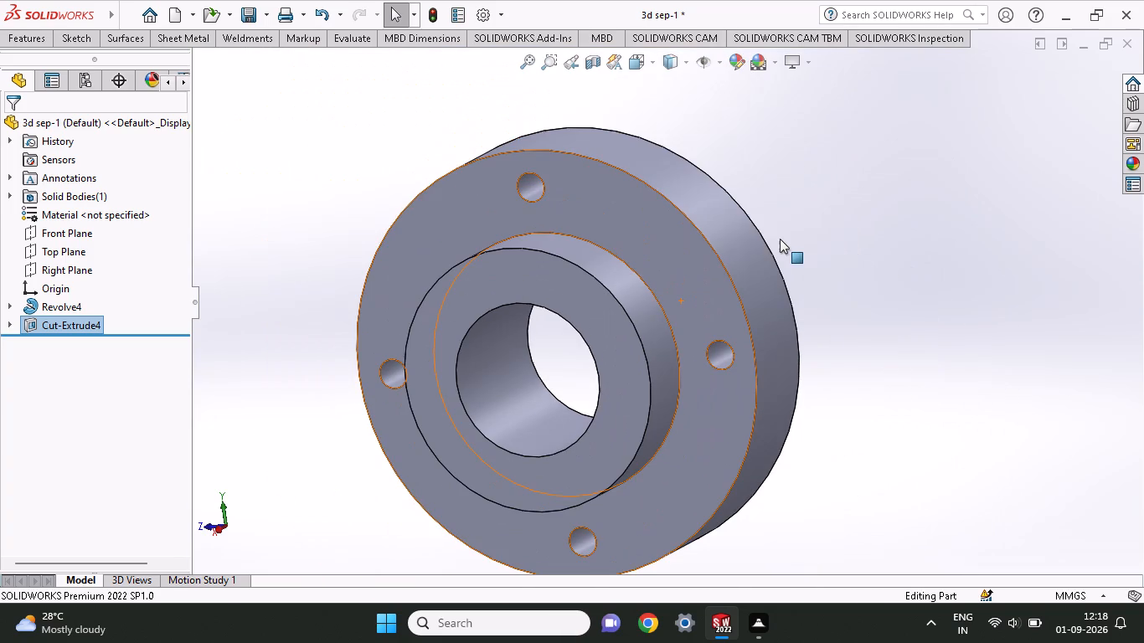
{"action": "middle_click_drag", "start_coordinate": [780, 239], "coordinate": [801, 238]}
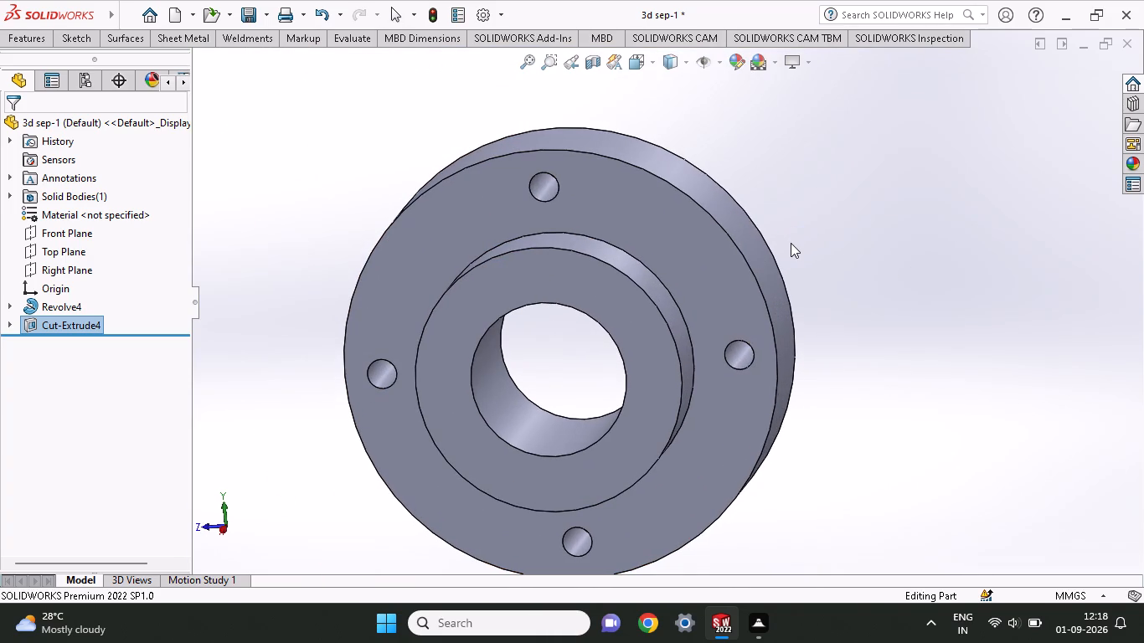
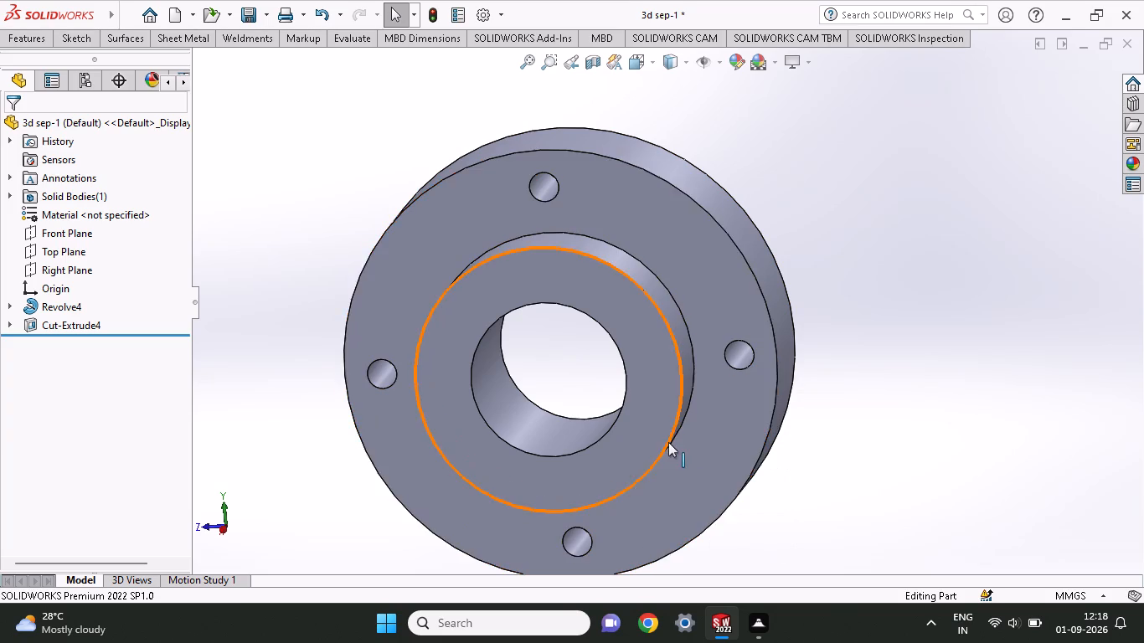
Examine the flanged part up close, checking the hub face, the central bore and the four holes on the flat flange face.
{"action": "middle_click_drag", "start_coordinate": [668, 442], "coordinate": [726, 422]}
{"action": "scroll", "coordinate": [652, 429], "scroll_direction": "down", "scroll_amount": 3}
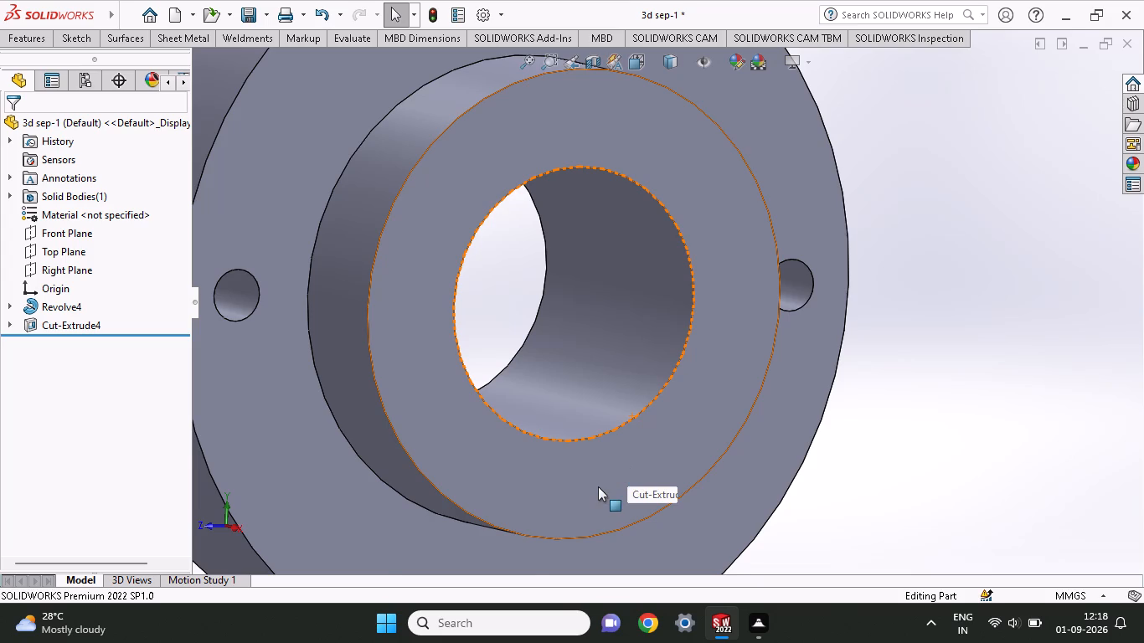
{"action": "scroll", "coordinate": [598, 486], "scroll_direction": "up", "scroll_amount": 3}
{"action": "scroll", "coordinate": [598, 486], "scroll_direction": "down", "scroll_amount": 1}
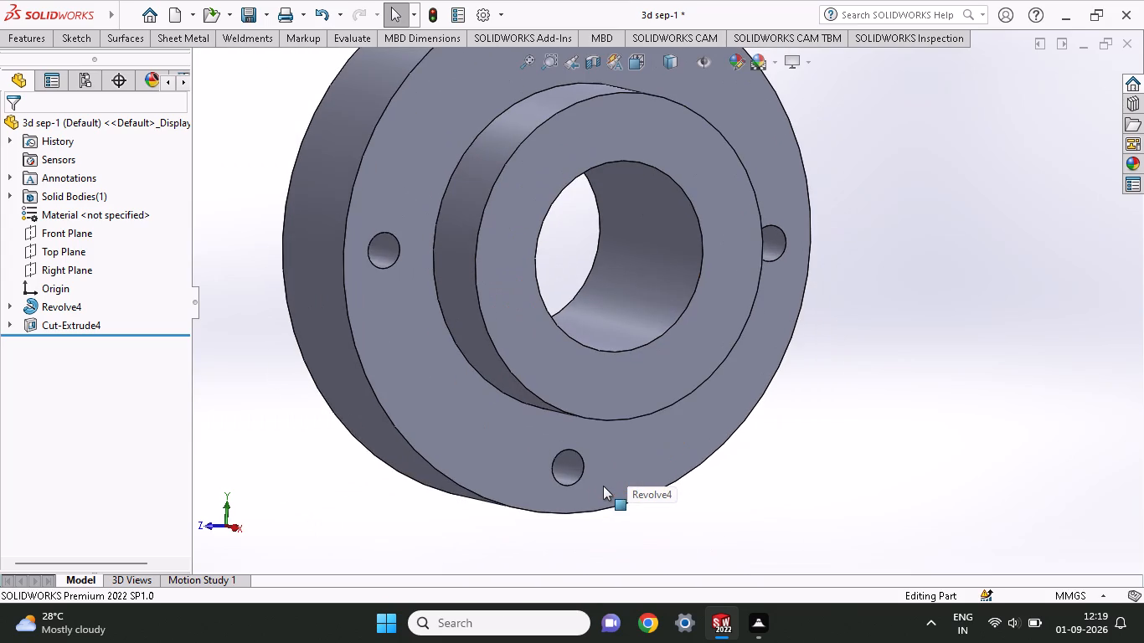
{"action": "middle_click_drag", "start_coordinate": [642, 451], "coordinate": [890, 443]}
{"action": "scroll", "coordinate": [890, 445], "scroll_direction": "up", "scroll_amount": 3}
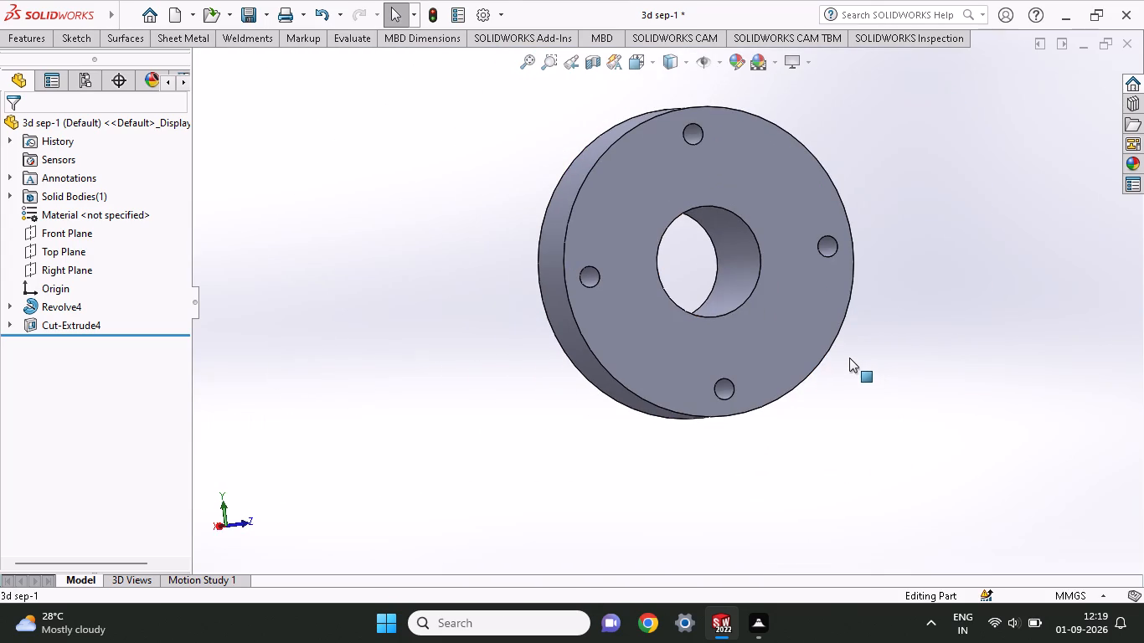
{"action": "scroll", "coordinate": [802, 319], "scroll_direction": "down", "scroll_amount": 2}
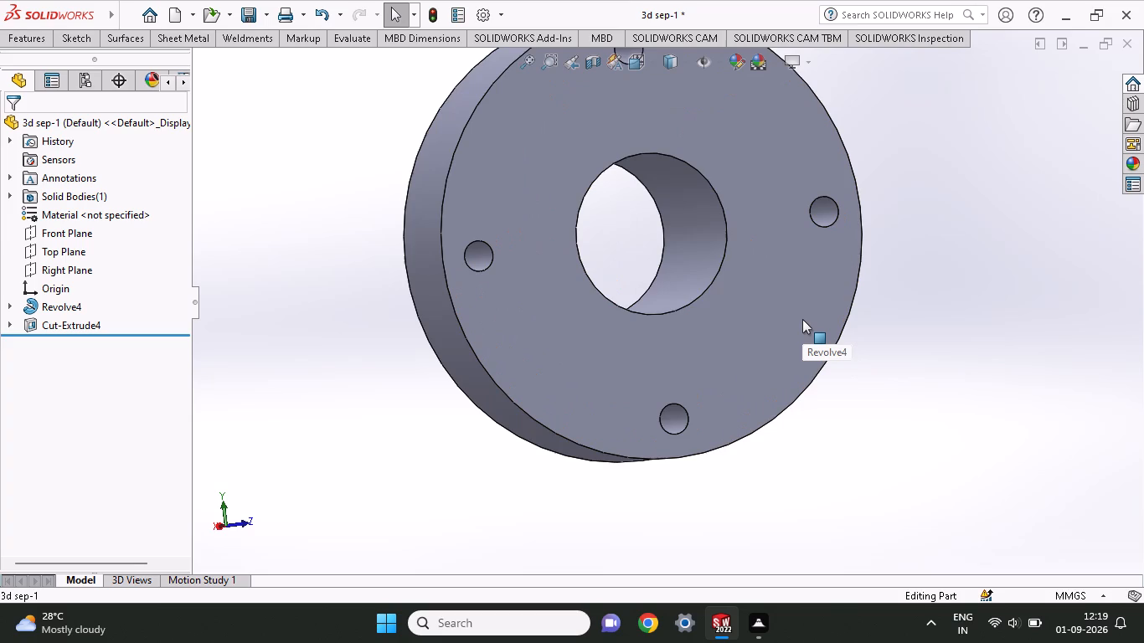
{"action": "scroll", "coordinate": [802, 319], "scroll_direction": "down", "scroll_amount": 1}
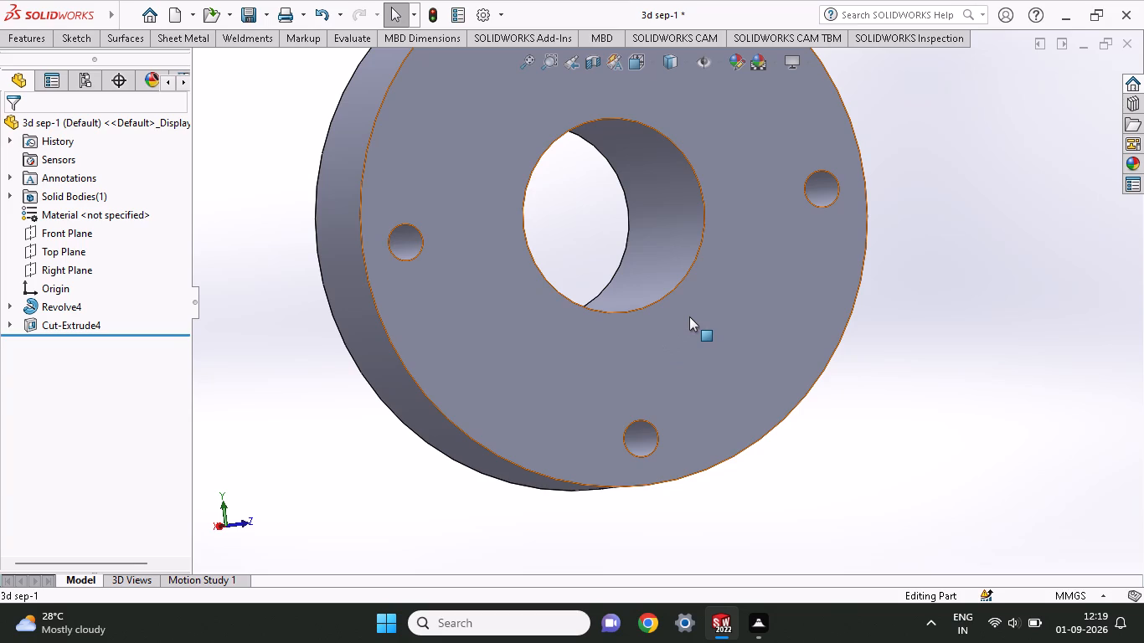
{"action": "scroll", "coordinate": [672, 203], "scroll_direction": "down", "scroll_amount": 3}
{"action": "scroll", "coordinate": [672, 211], "scroll_direction": "up", "scroll_amount": 5}
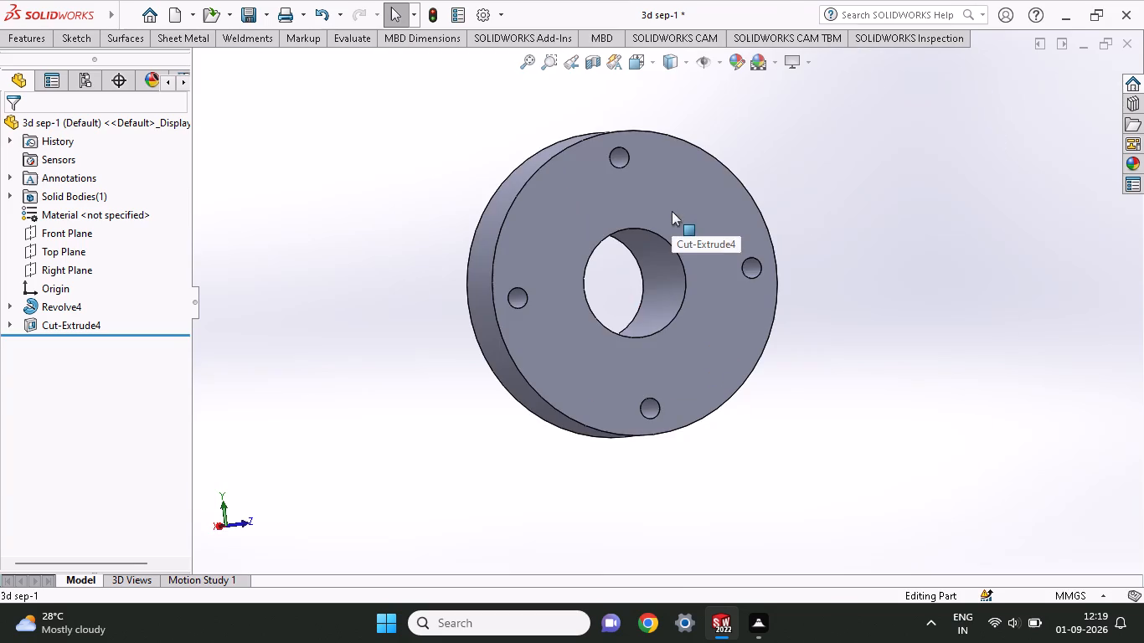
{"action": "middle_click_drag", "start_coordinate": [676, 213], "coordinate": [657, 239]}
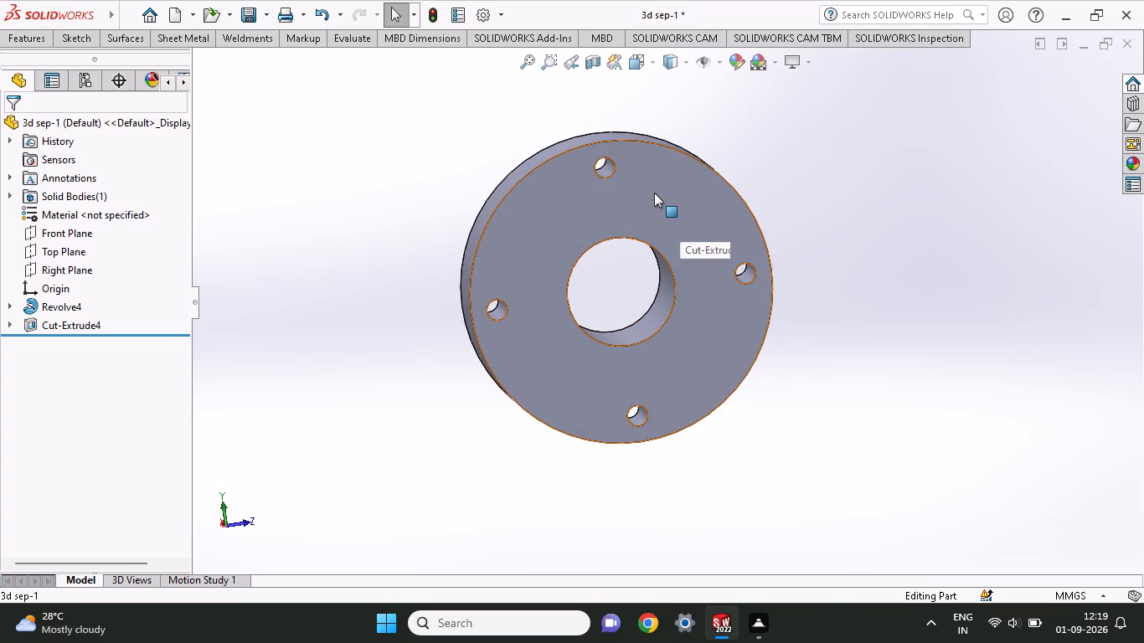
{"action": "scroll", "coordinate": [654, 193], "scroll_direction": "down", "scroll_amount": 1}
{"action": "scroll", "coordinate": [654, 193], "scroll_direction": "up", "scroll_amount": 1}
{"action": "scroll", "coordinate": [654, 211], "scroll_direction": "down", "scroll_amount": 1}
{"action": "middle_click_drag", "start_coordinate": [658, 233], "coordinate": [645, 209]}
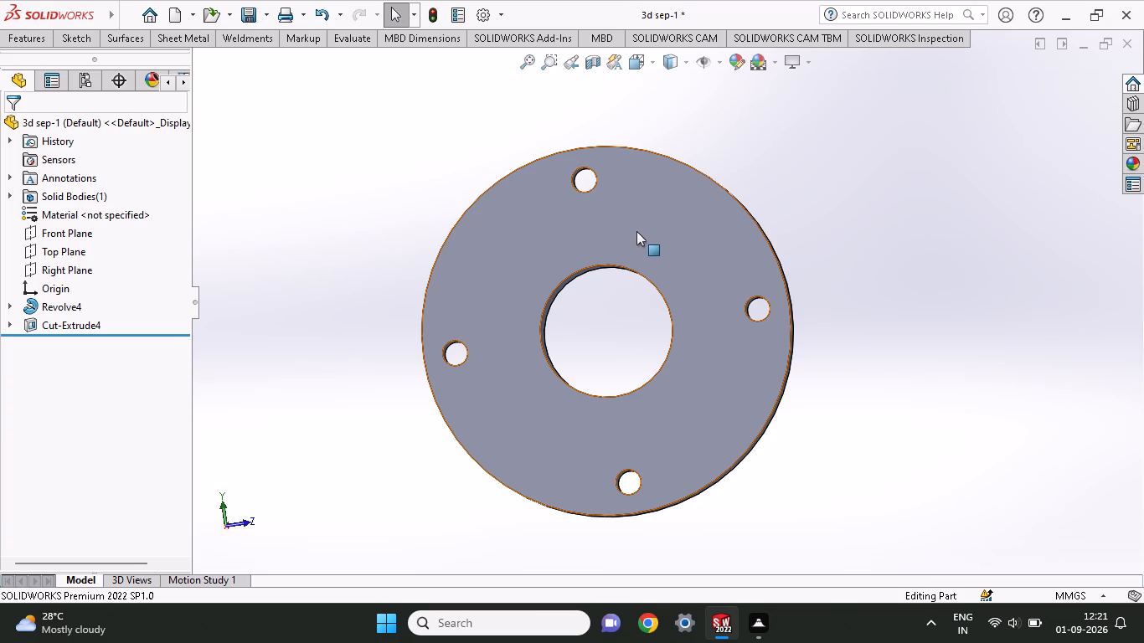
Examine the whole part from all sides, checking the hub step, the outer rim and the through holes on both faces.
{"action": "middle_click_drag", "start_coordinate": [695, 228], "coordinate": [766, 197]}
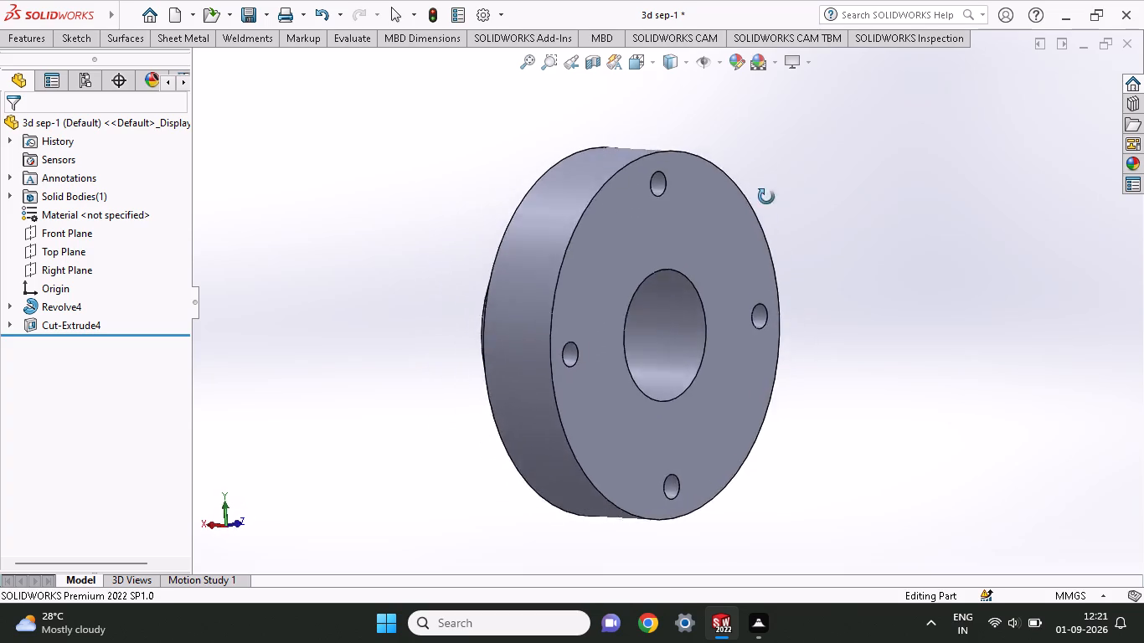
{"action": "middle_click_drag", "start_coordinate": [766, 197], "coordinate": [632, 244]}
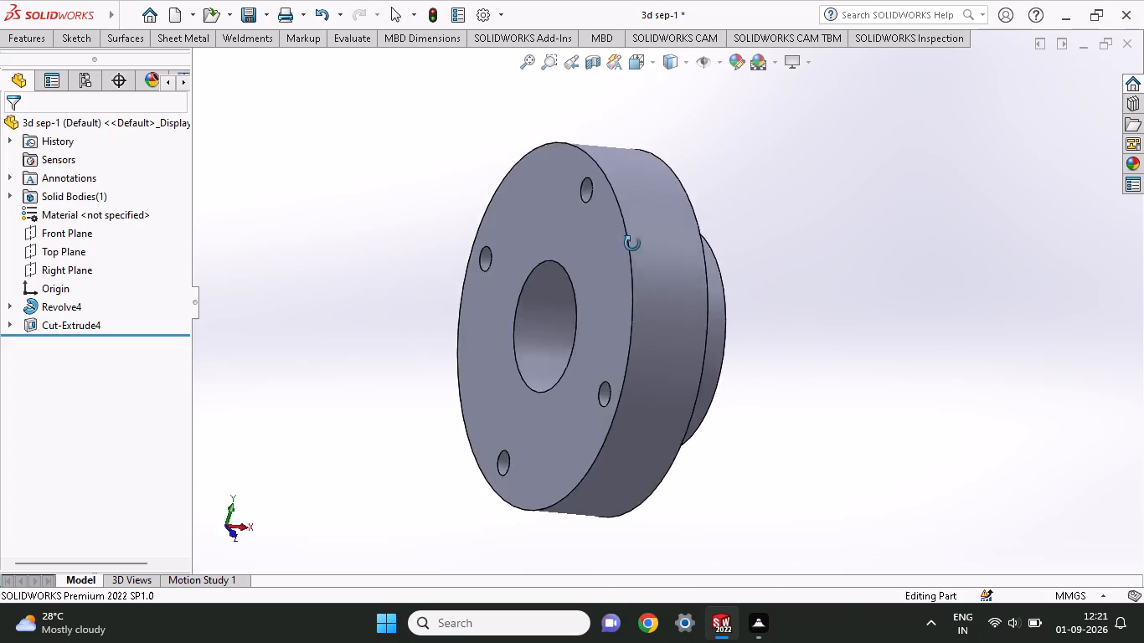
{"action": "middle_click_drag", "start_coordinate": [632, 244], "coordinate": [601, 162]}
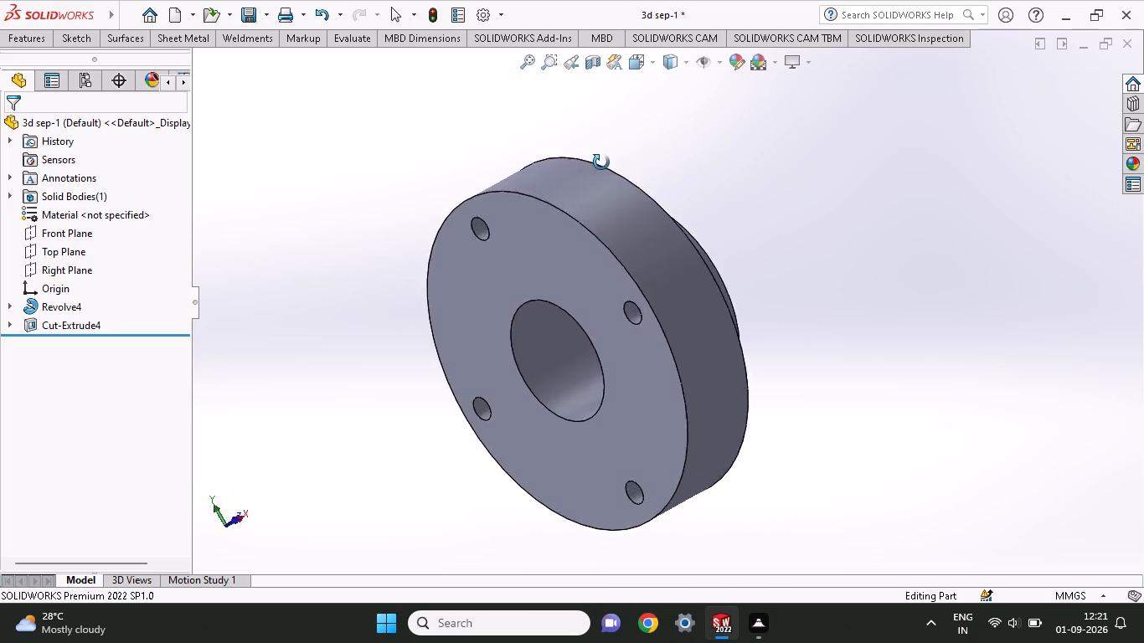
{"action": "middle_click_drag", "start_coordinate": [601, 162], "coordinate": [670, 587]}
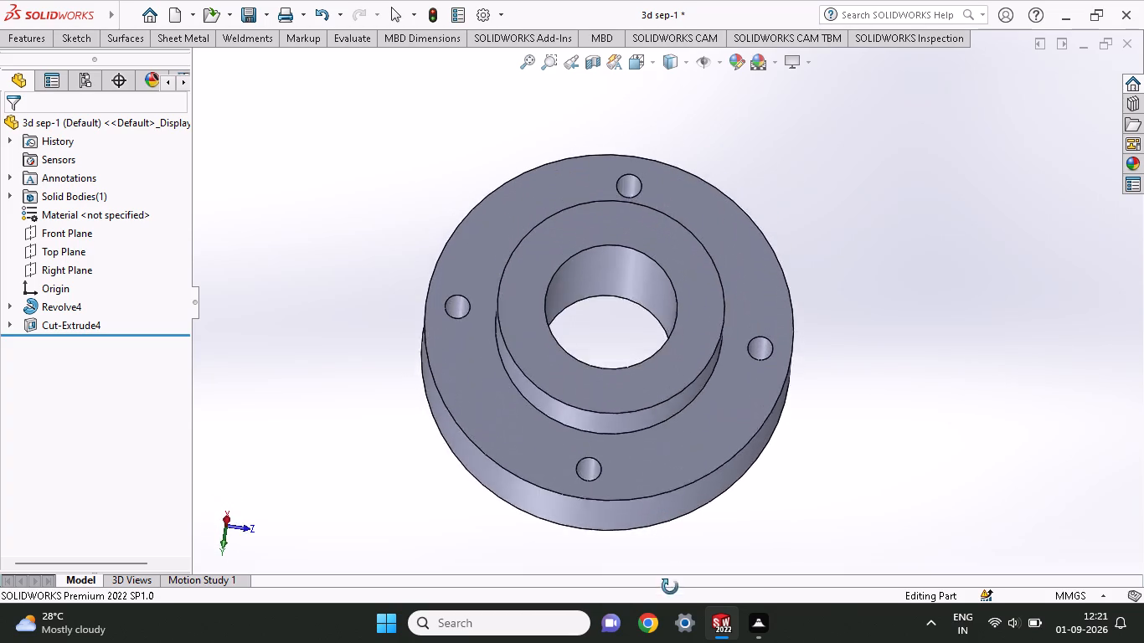
{"action": "middle_click_drag", "start_coordinate": [670, 587], "coordinate": [353, 253]}
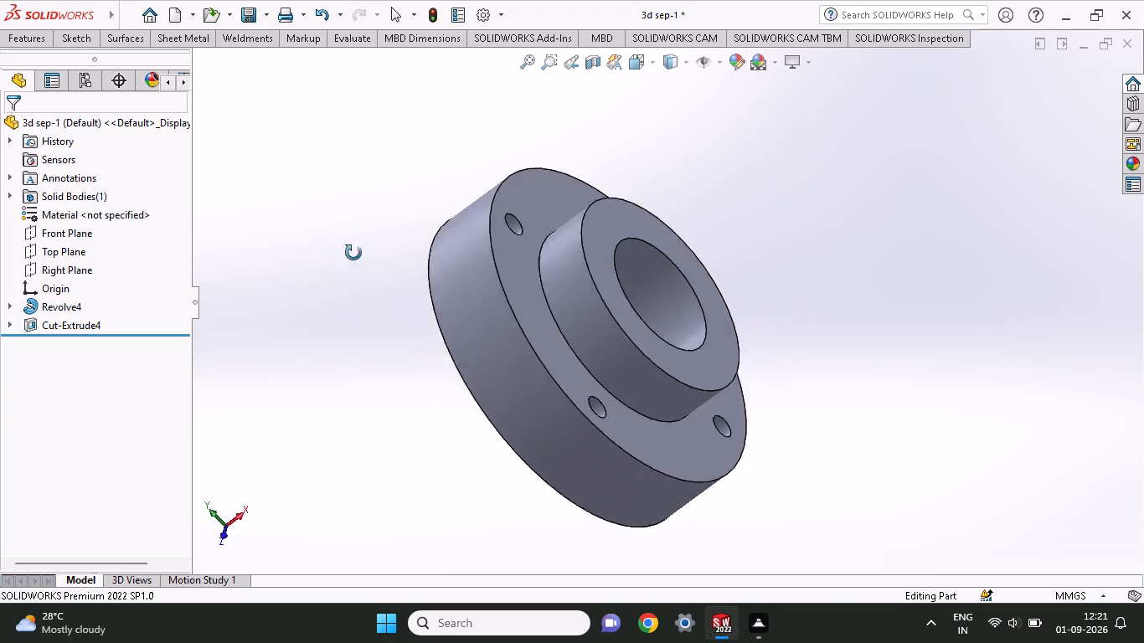
{"action": "middle_click_drag", "start_coordinate": [353, 253], "coordinate": [615, 445]}
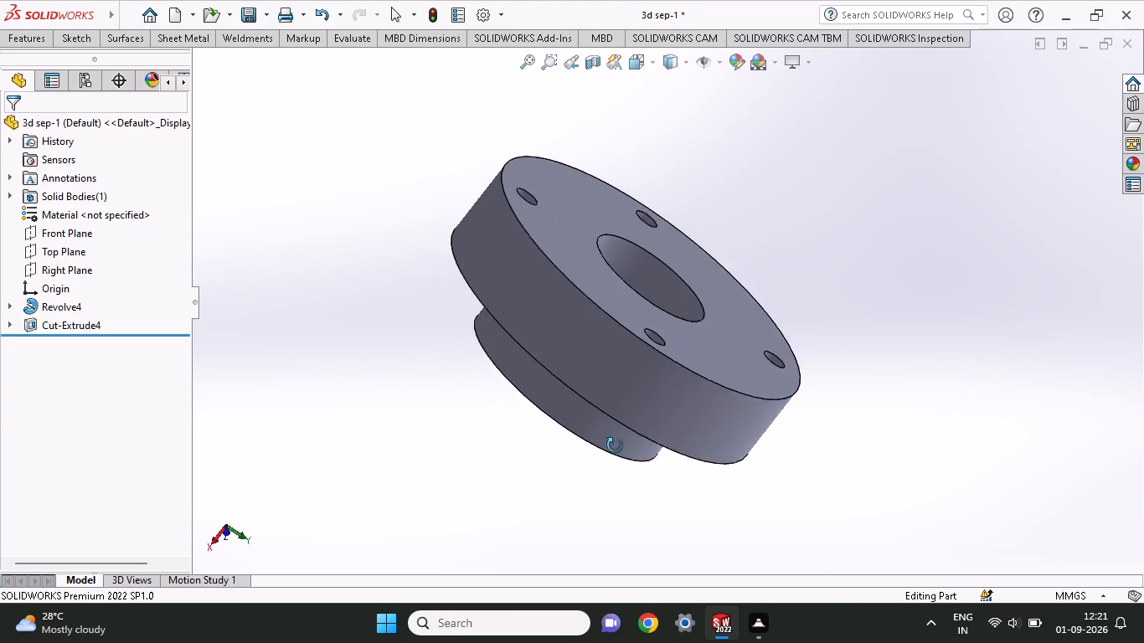
{"action": "middle_click_drag", "start_coordinate": [615, 445], "coordinate": [616, 476]}
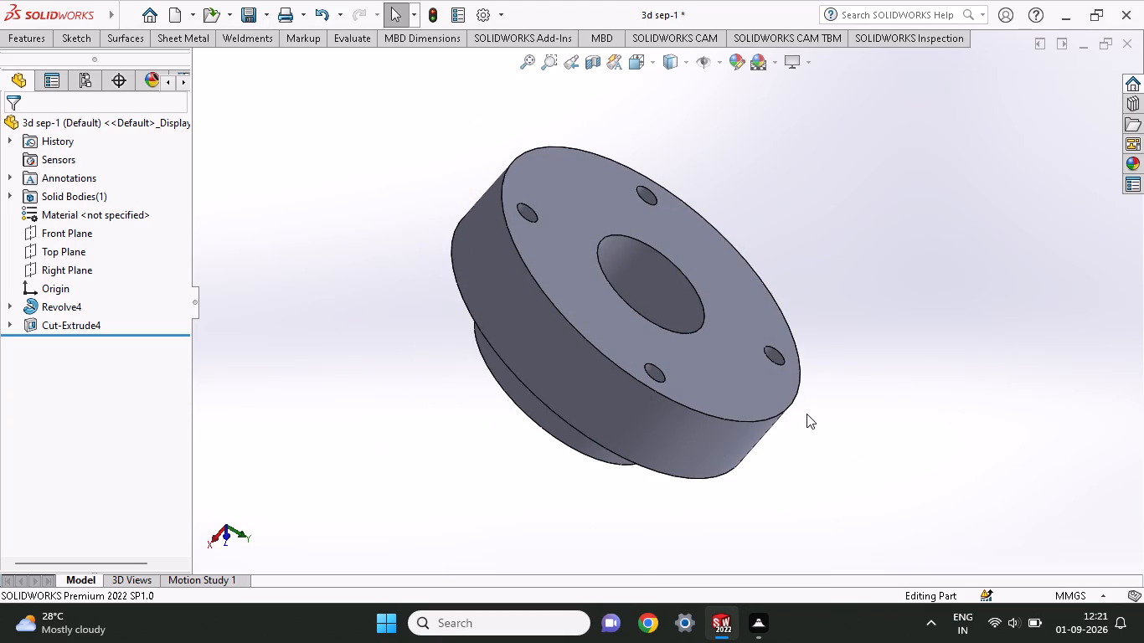
{"action": "middle_click_drag", "start_coordinate": [806, 414], "coordinate": [792, 490]}
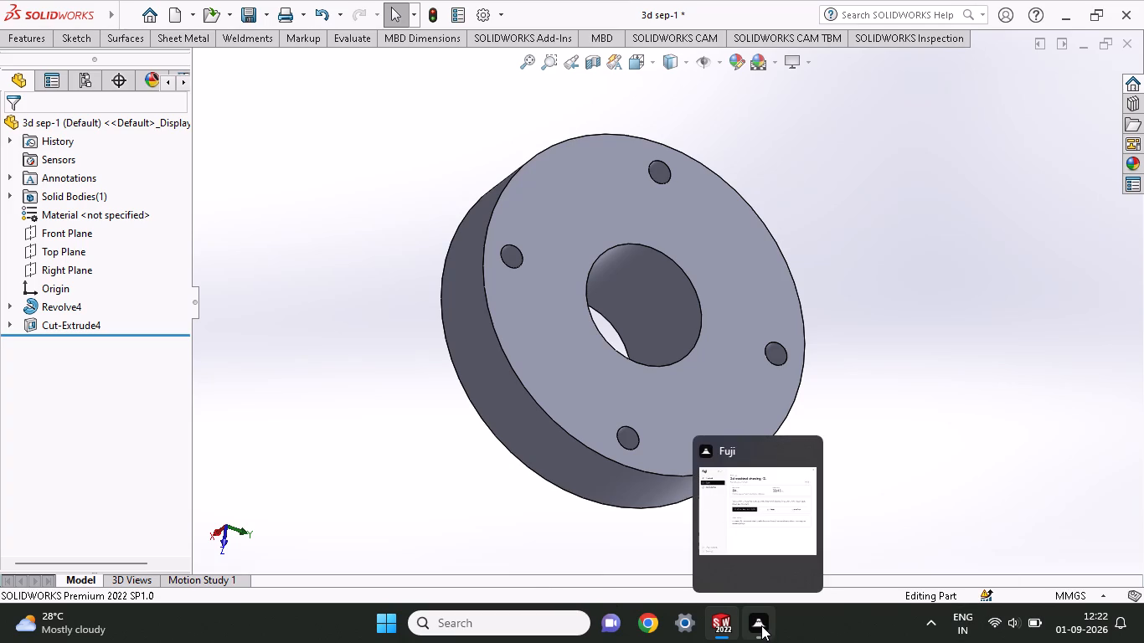
{"action": "left_click", "coordinate": [719, 380]}
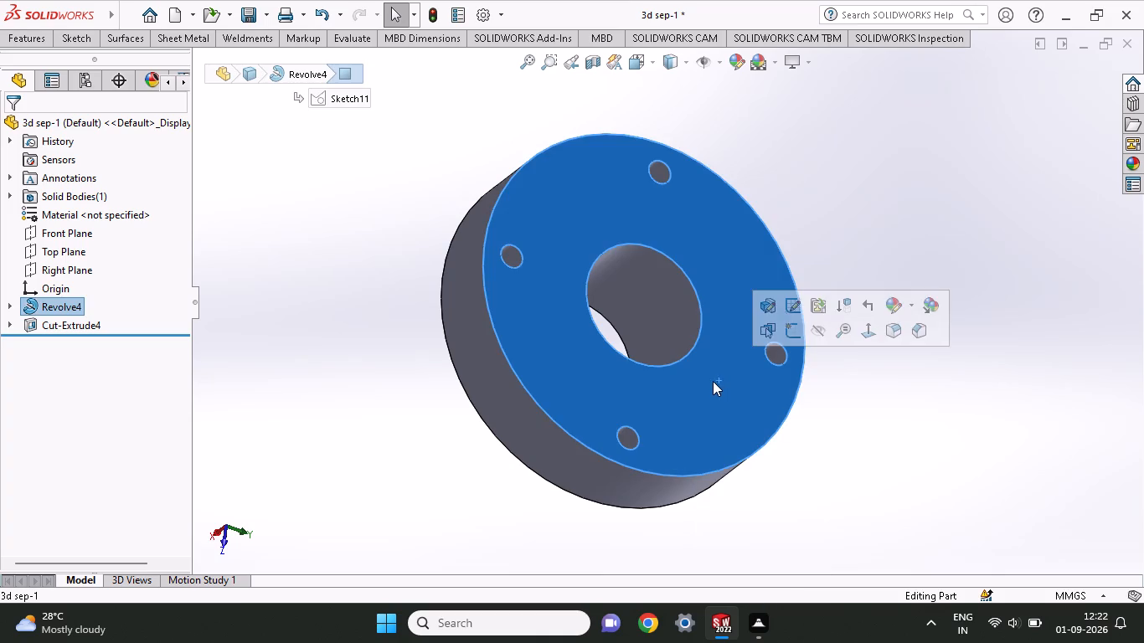
{"action": "left_click", "coordinate": [848, 440]}
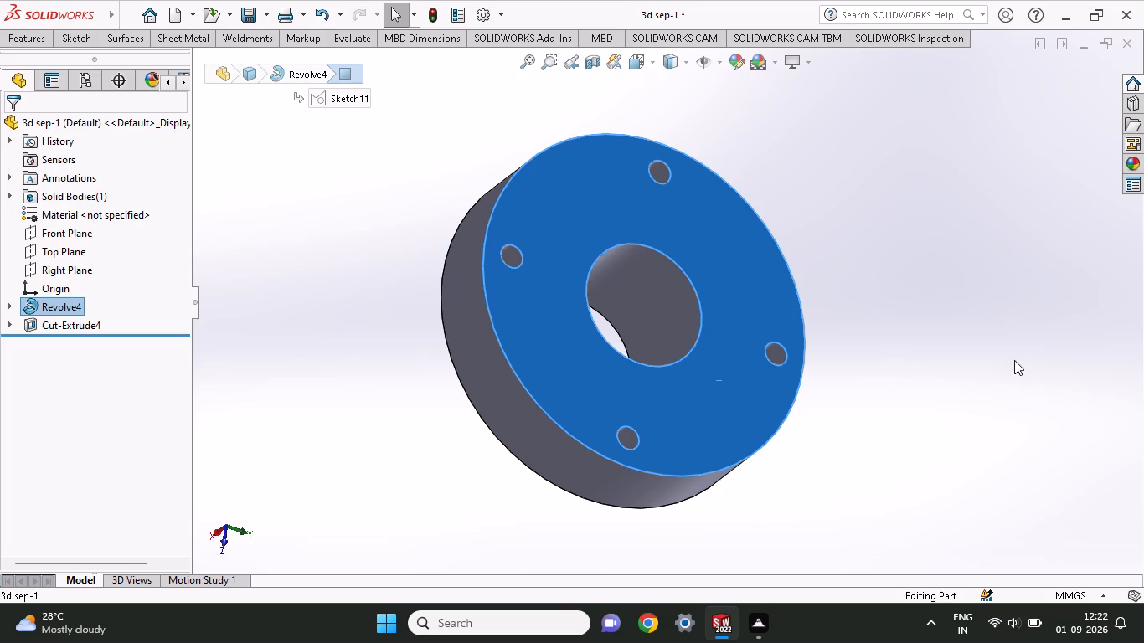
{"action": "middle_click_drag", "start_coordinate": [934, 111], "coordinate": [931, 115]}
{"action": "middle_click_drag", "start_coordinate": [931, 115], "coordinate": [842, 230]}
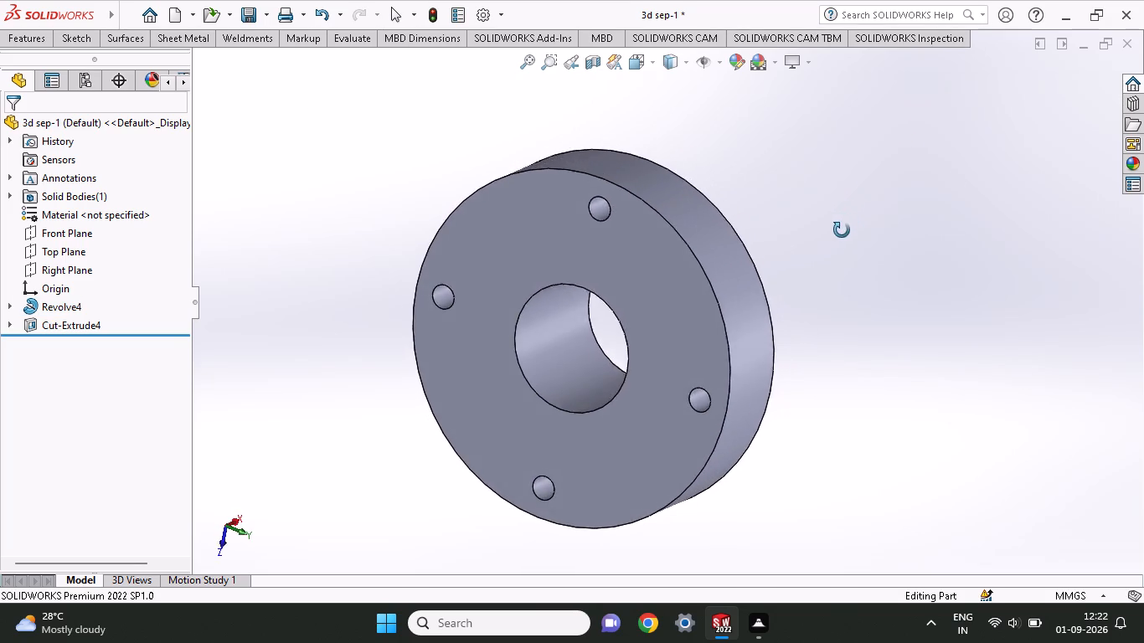
{"action": "middle_click_drag", "start_coordinate": [842, 230], "coordinate": [866, 198]}
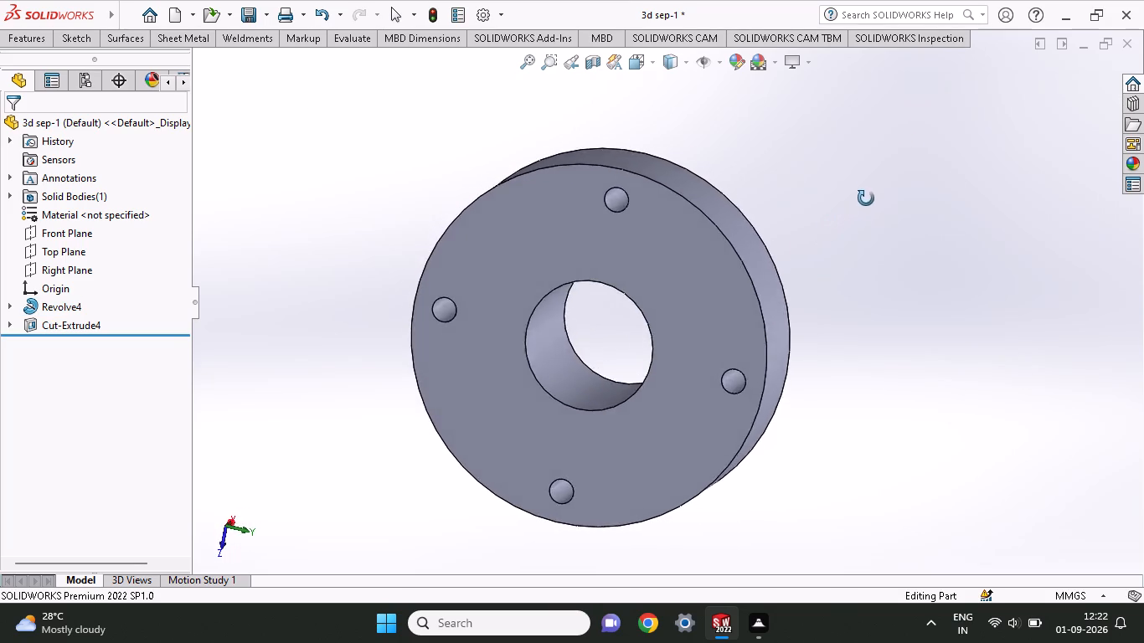
{"action": "middle_click_drag", "start_coordinate": [866, 198], "coordinate": [885, 177]}
{"action": "middle_click_drag", "start_coordinate": [821, 283], "coordinate": [618, 306]}
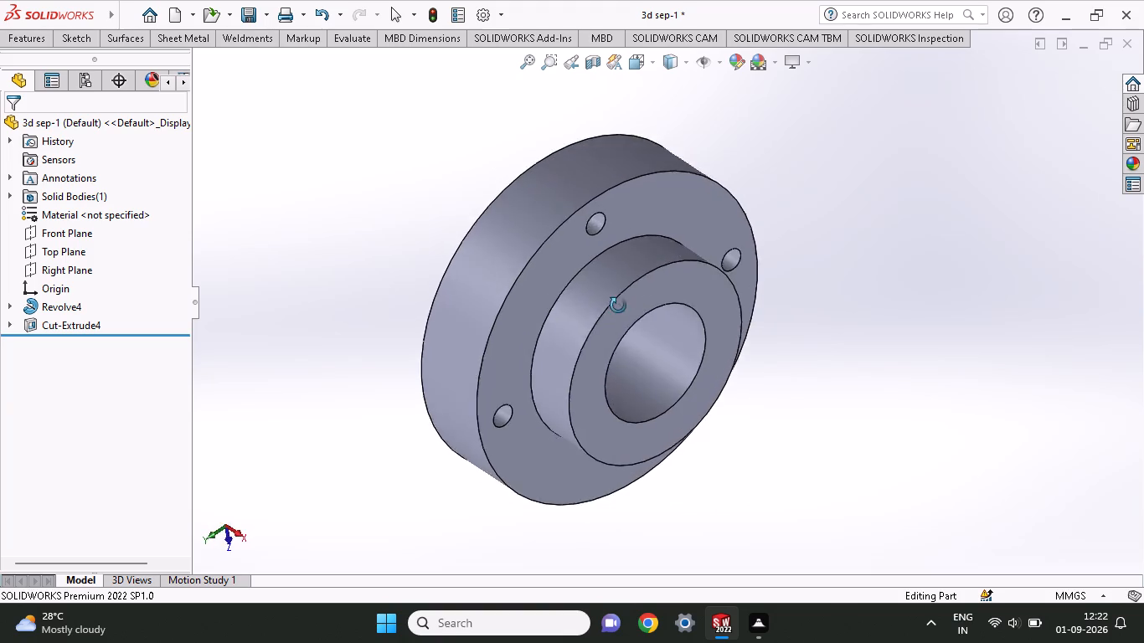
{"action": "middle_click_drag", "start_coordinate": [618, 306], "coordinate": [653, 573]}
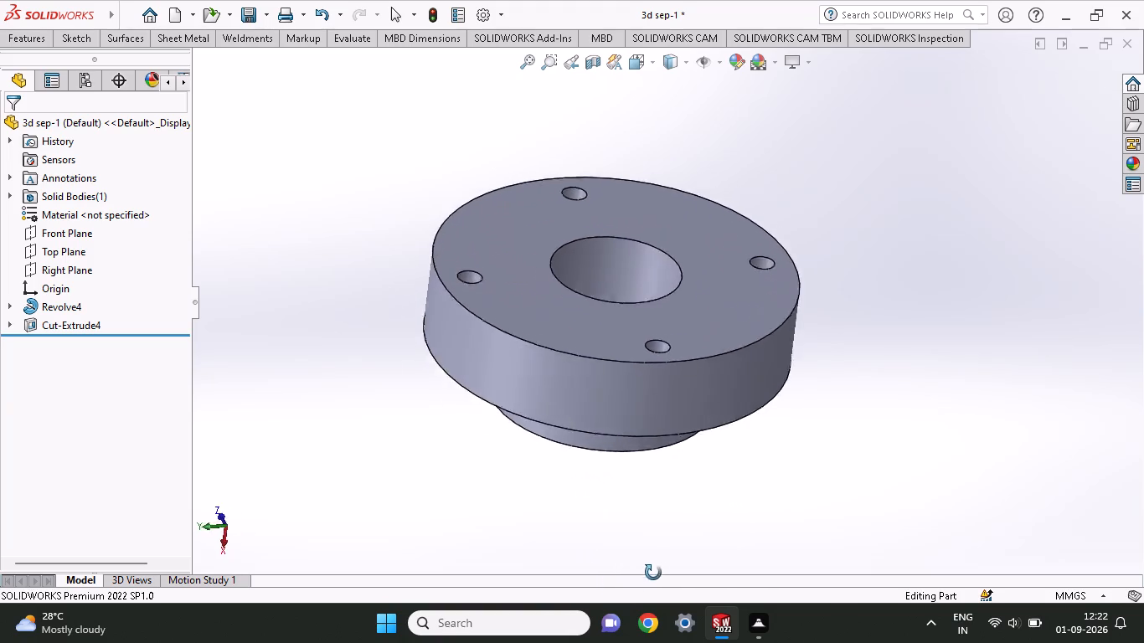
{"action": "middle_click_drag", "start_coordinate": [653, 573], "coordinate": [789, 595]}
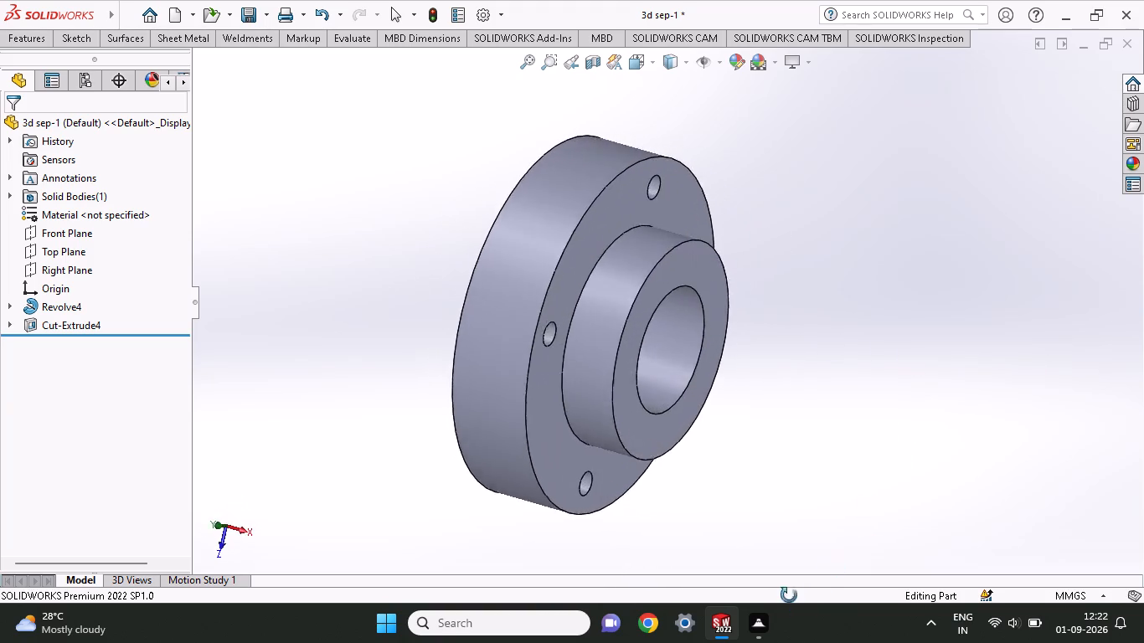
{"action": "middle_click_drag", "start_coordinate": [789, 595], "coordinate": [956, 279]}
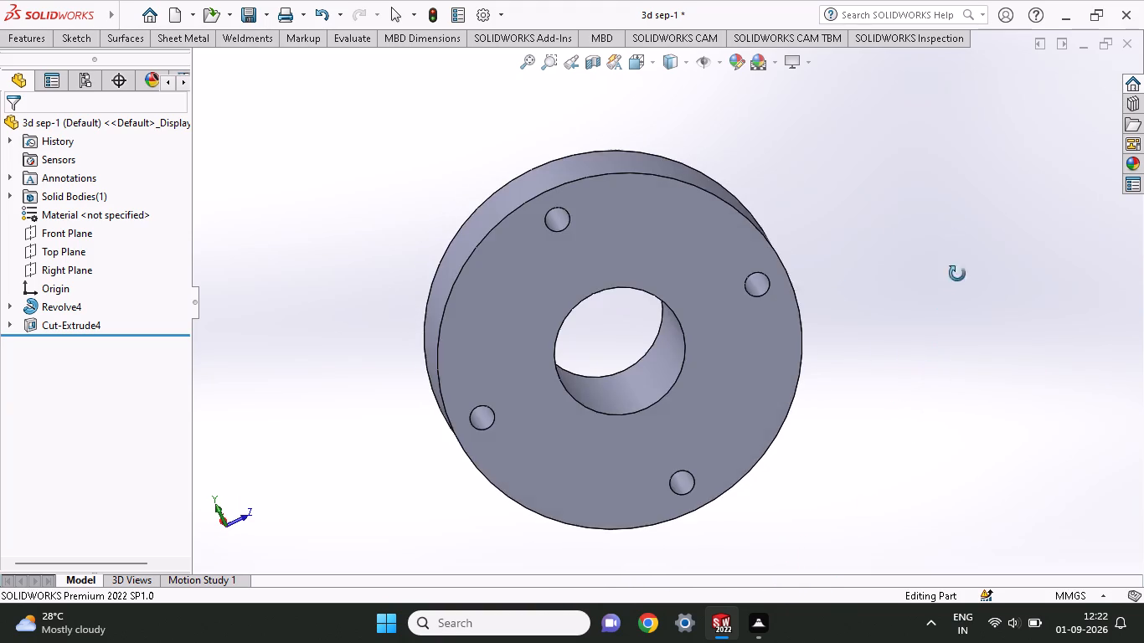
Start a new sketch on the flat flange face opposite the hub.
{"action": "left_click", "coordinate": [754, 384]}
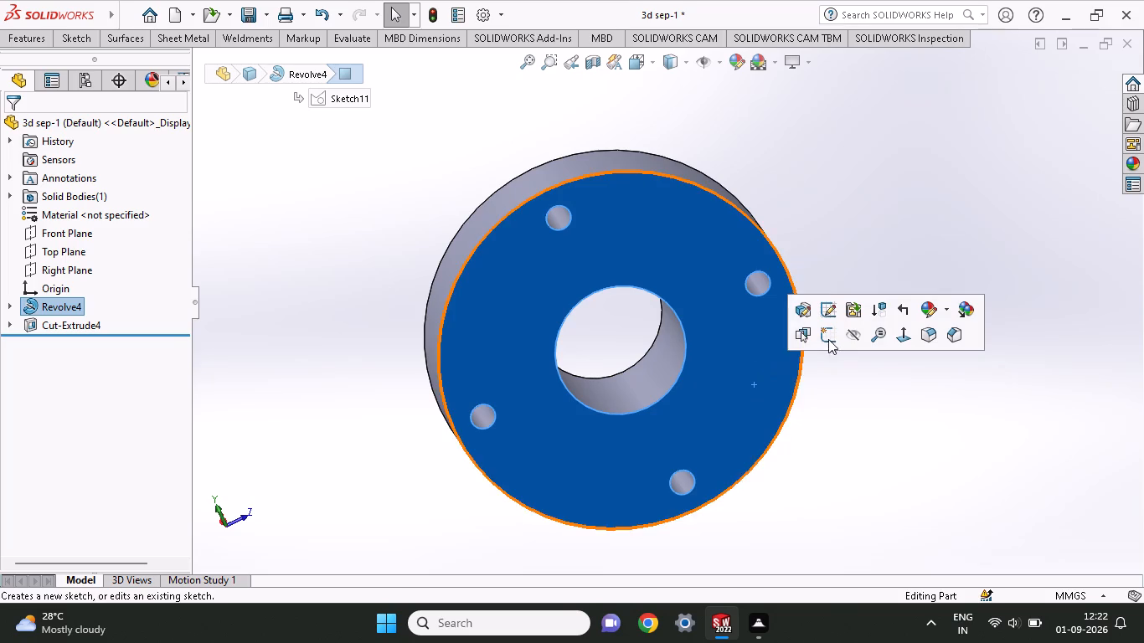
{"action": "left_click", "coordinate": [832, 338]}
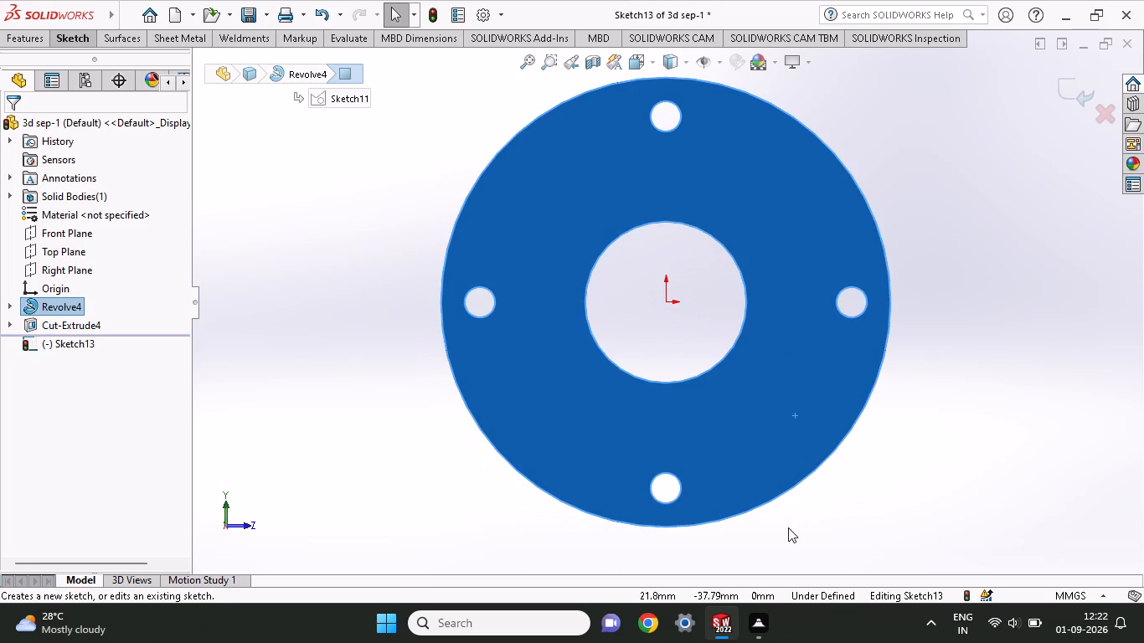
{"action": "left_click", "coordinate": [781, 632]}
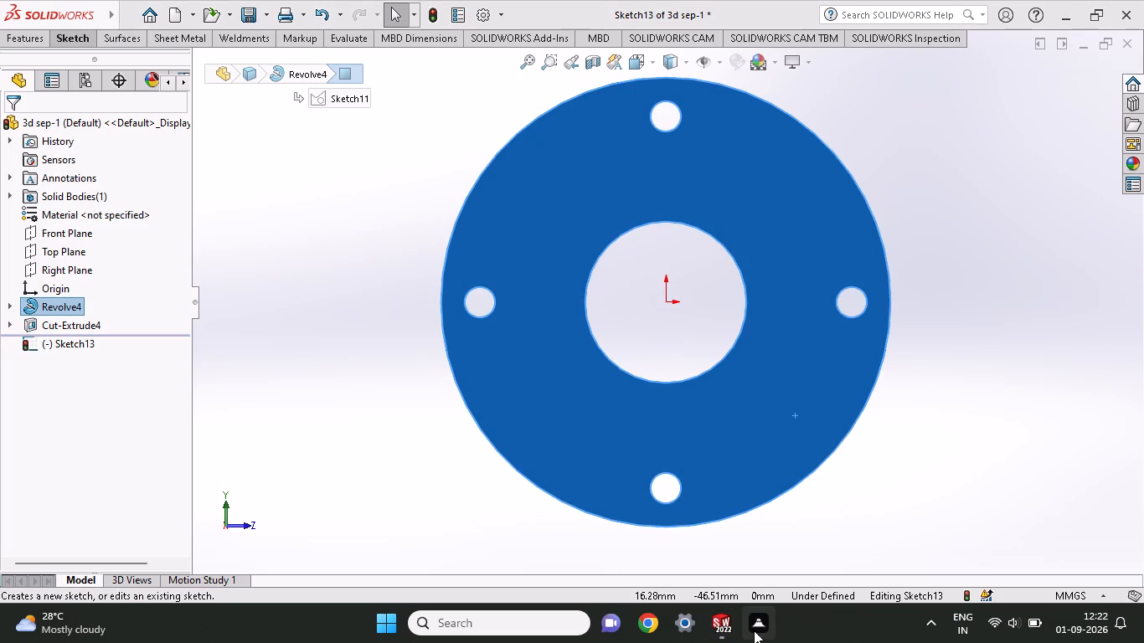
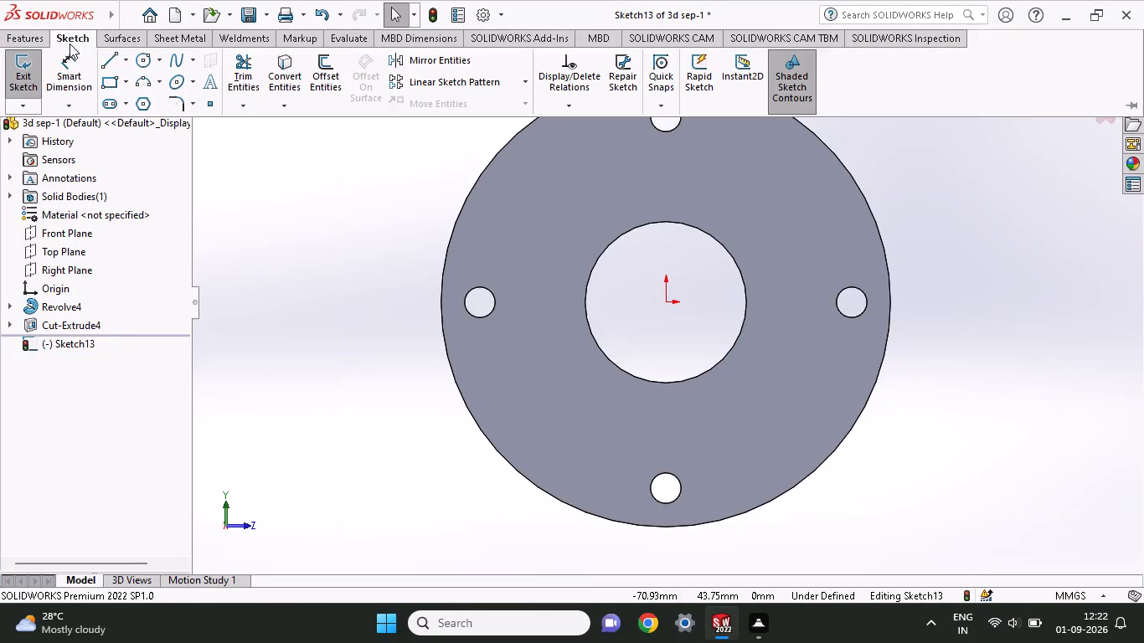
Sketch a circle centred on the flange hole directly above the bore and set its diameter to 7 mm.
{"action": "left_click", "coordinate": [138, 66]}
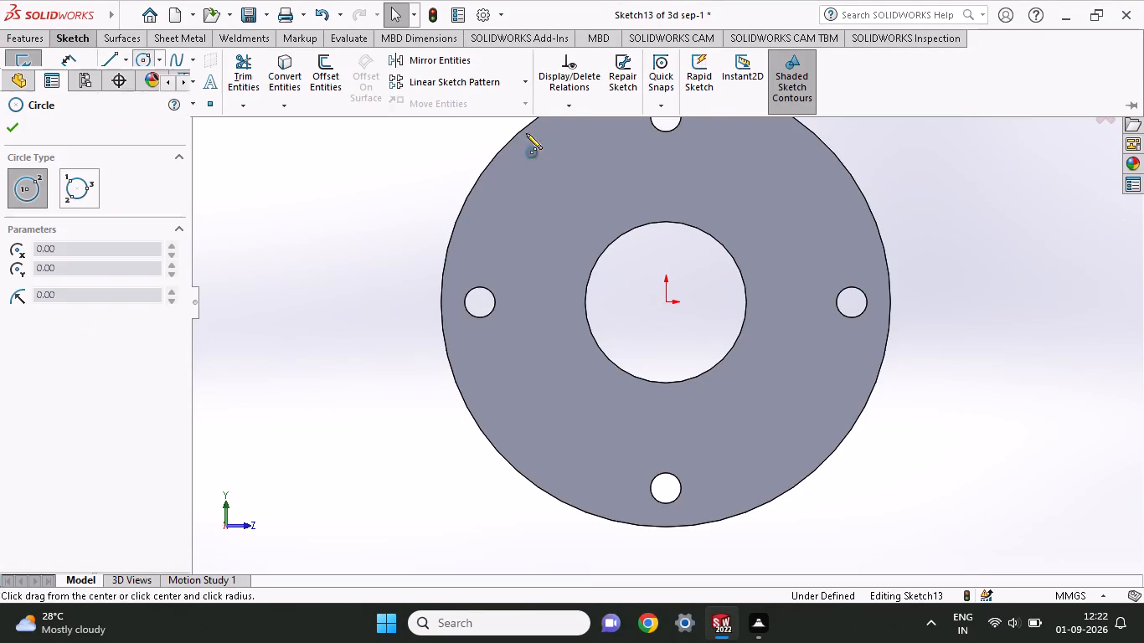
{"action": "left_click", "coordinate": [664, 116]}
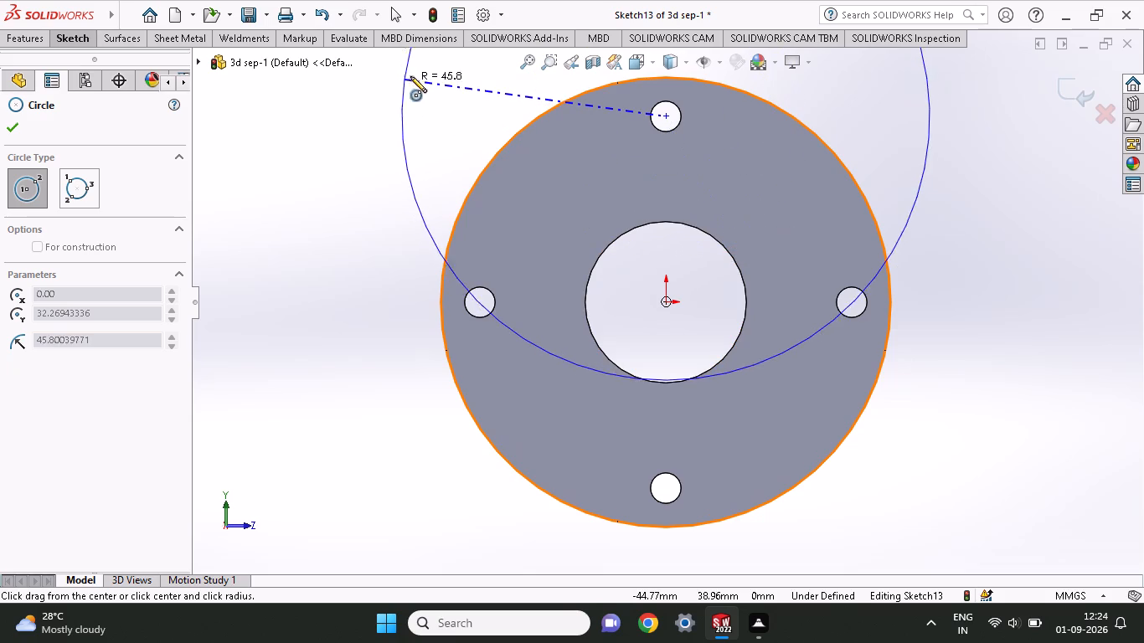
{"action": "left_click", "coordinate": [686, 139]}
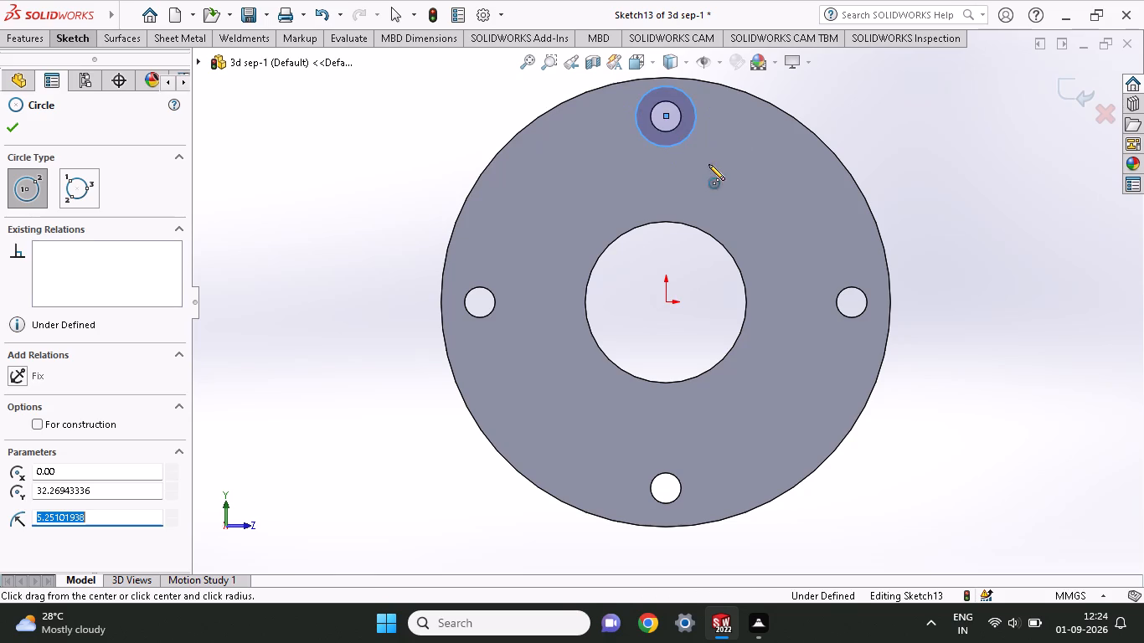
{"action": "left_click", "coordinate": [61, 39]}
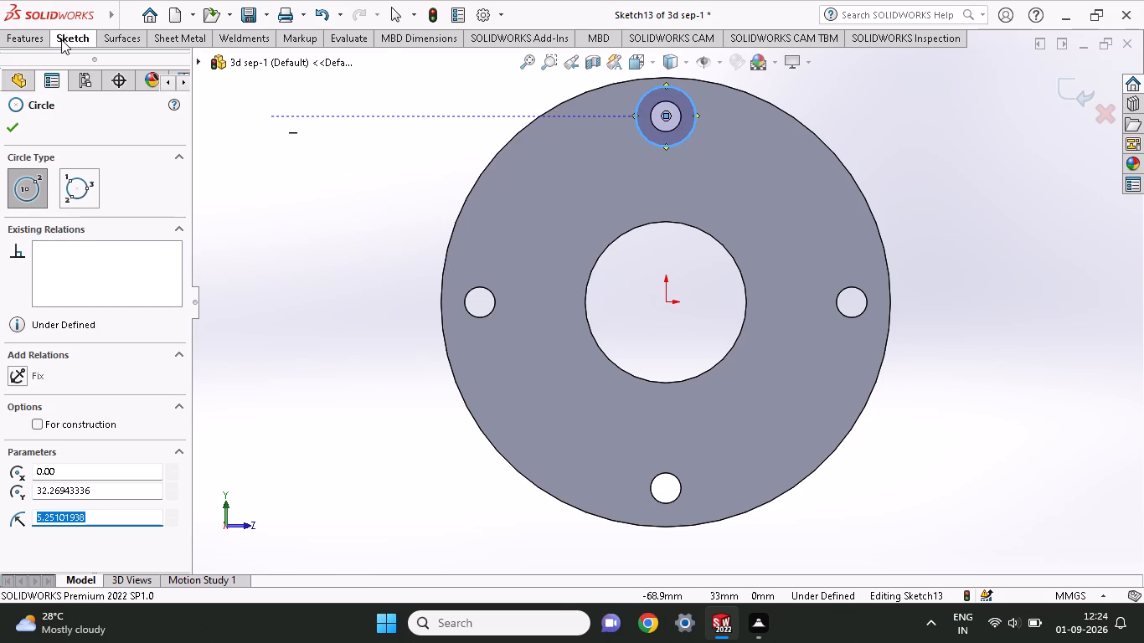
{"action": "left_click", "coordinate": [64, 71]}
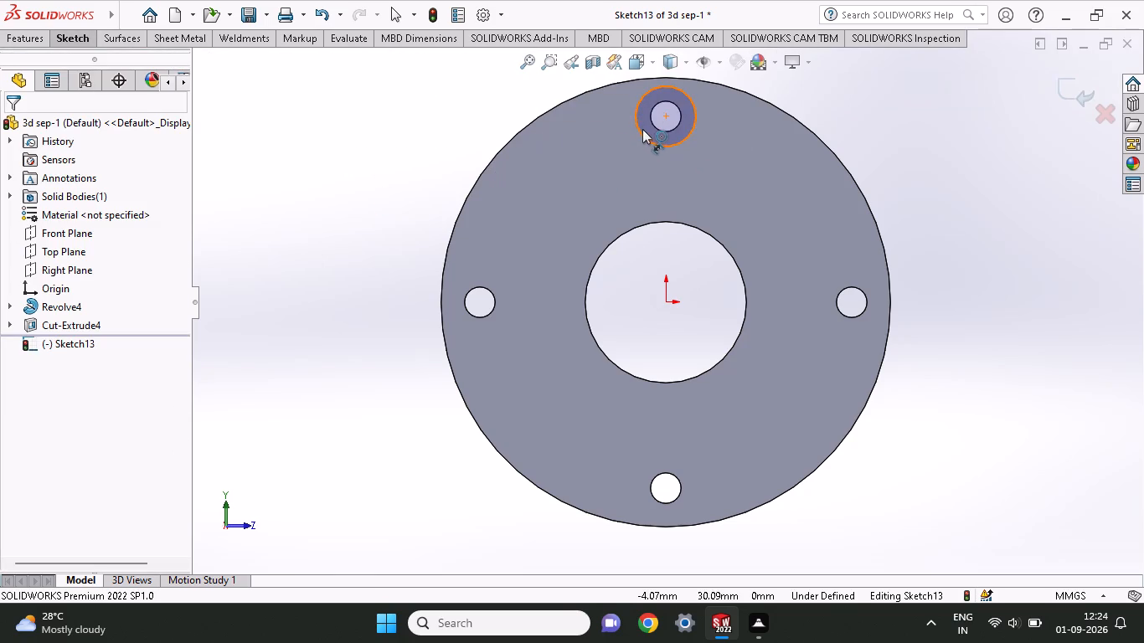
{"action": "left_click", "coordinate": [637, 132]}
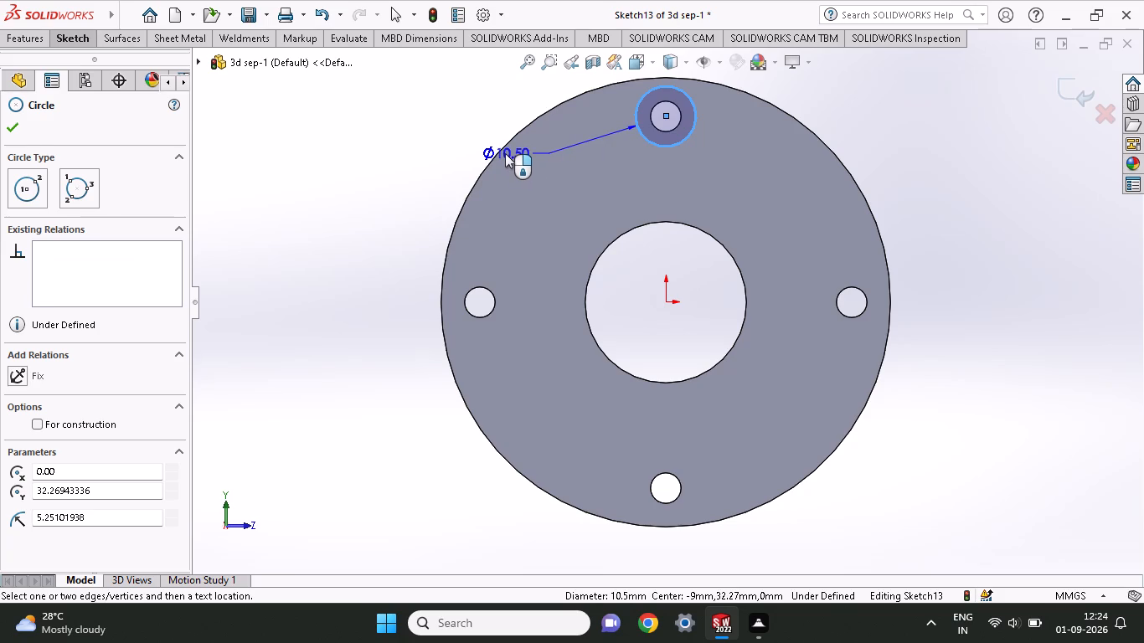
{"action": "left_click", "coordinate": [505, 153]}
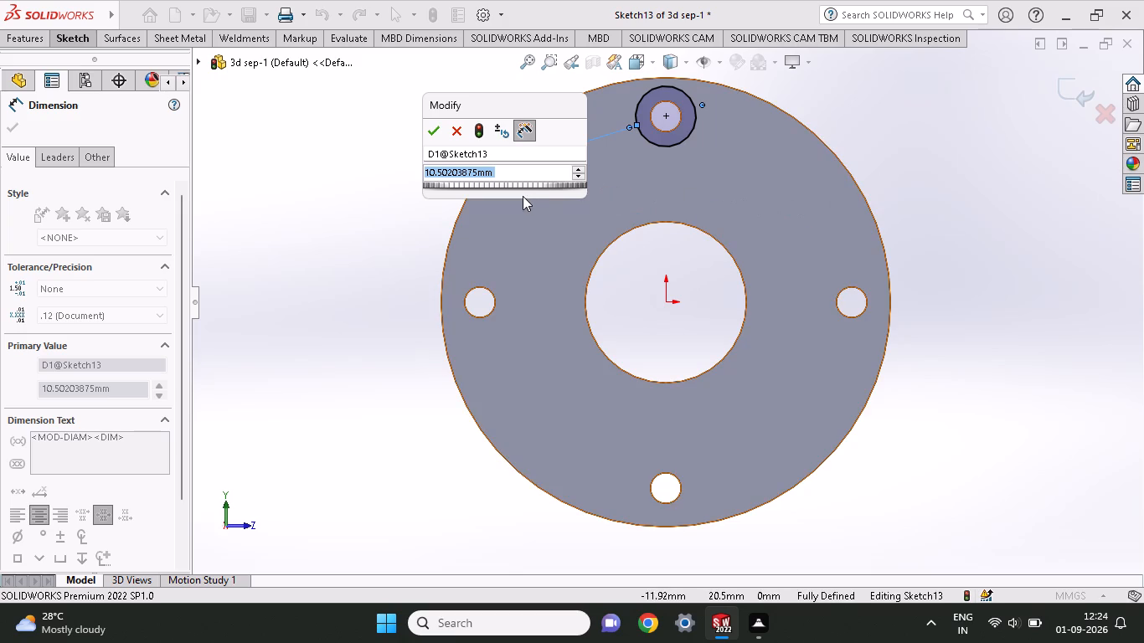
{"action": "key", "text": "7"}
{"action": "key", "text": "Return"}
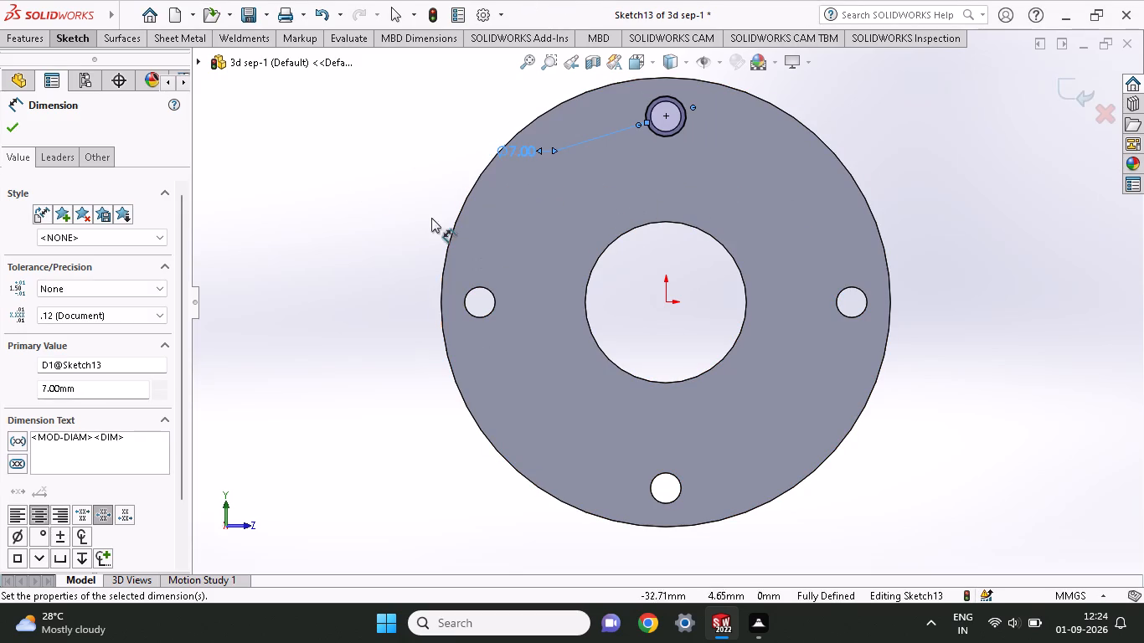
Sketch a circle centred on each of the other three flange holes, with diameters of about 7, 9 and 9 mm.
{"action": "left_click", "coordinate": [62, 42]}
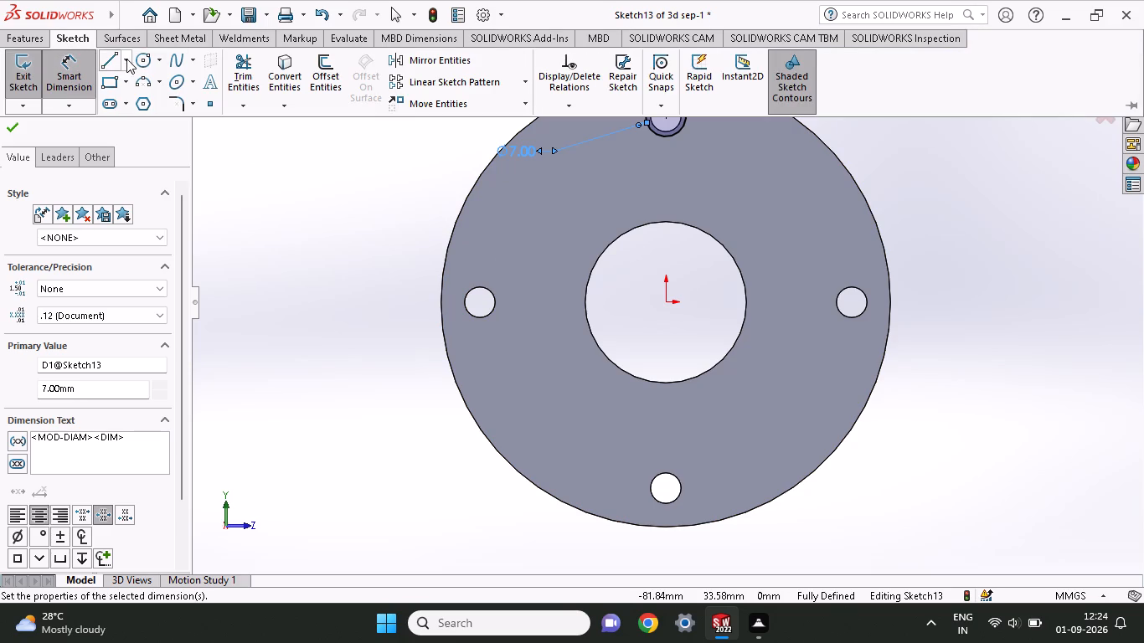
{"action": "left_click", "coordinate": [142, 59]}
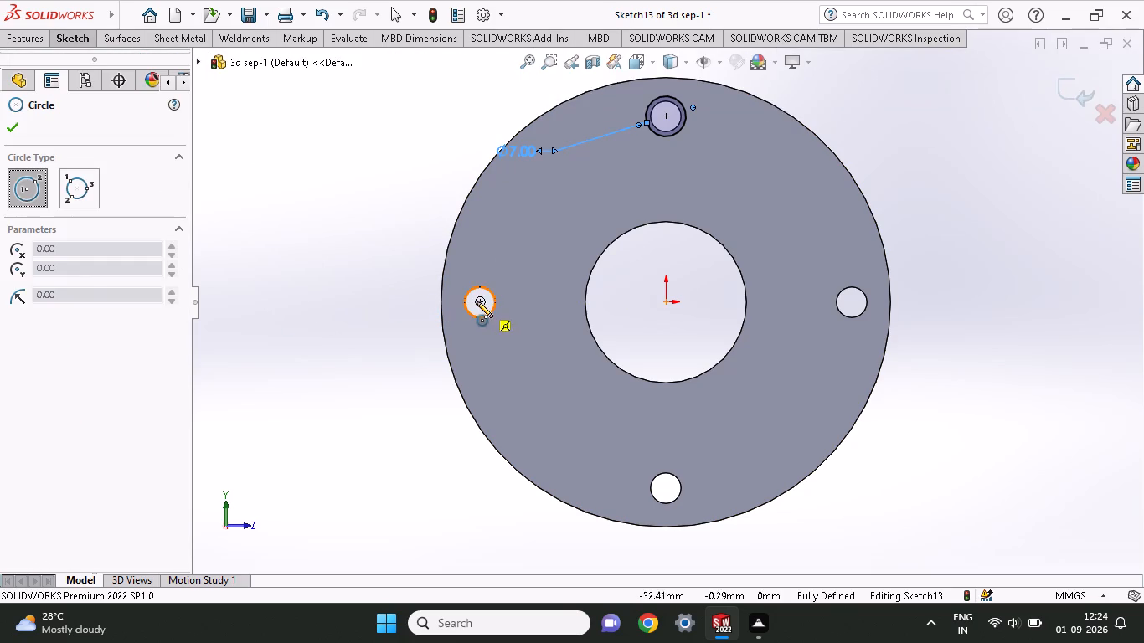
{"action": "left_click", "coordinate": [477, 301]}
{"action": "left_click", "coordinate": [484, 322]}
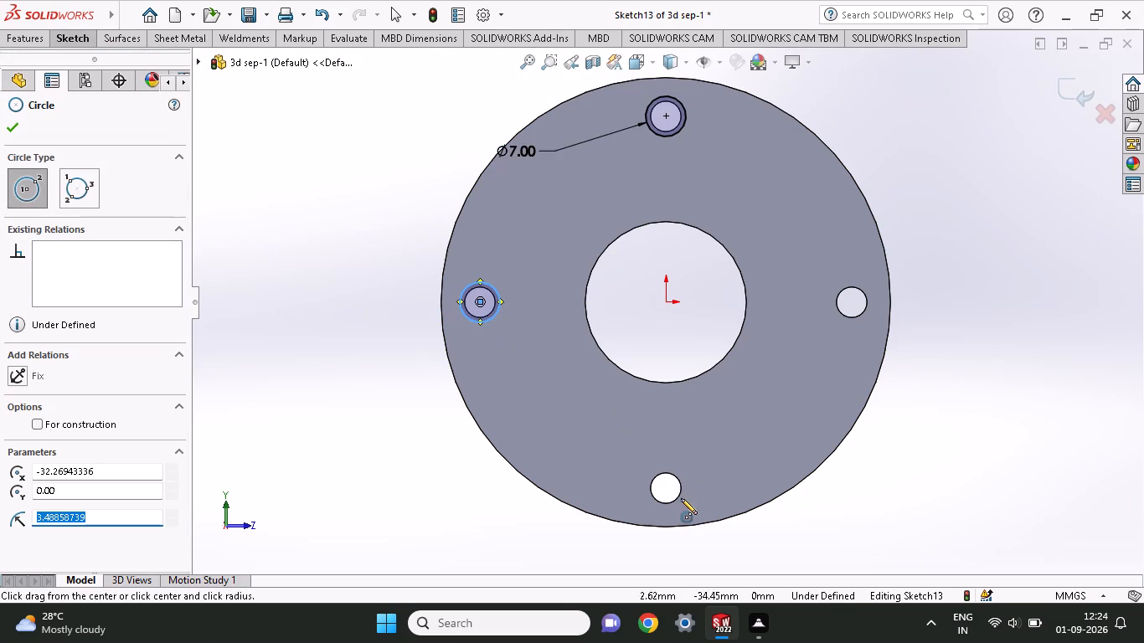
{"action": "left_click", "coordinate": [666, 488]}
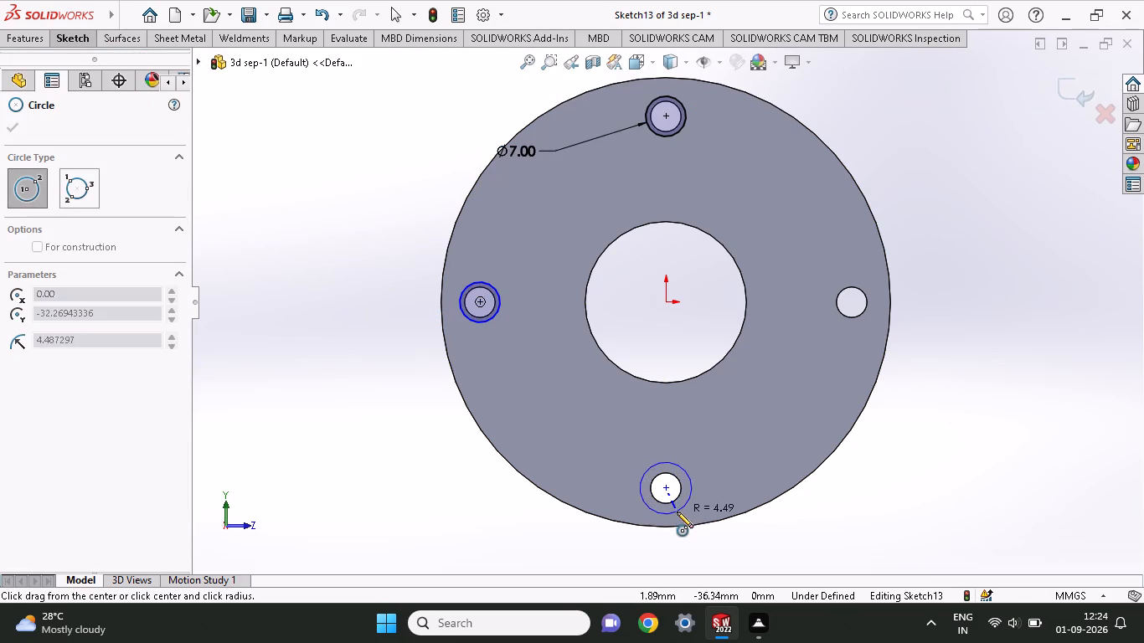
{"action": "left_click", "coordinate": [677, 512]}
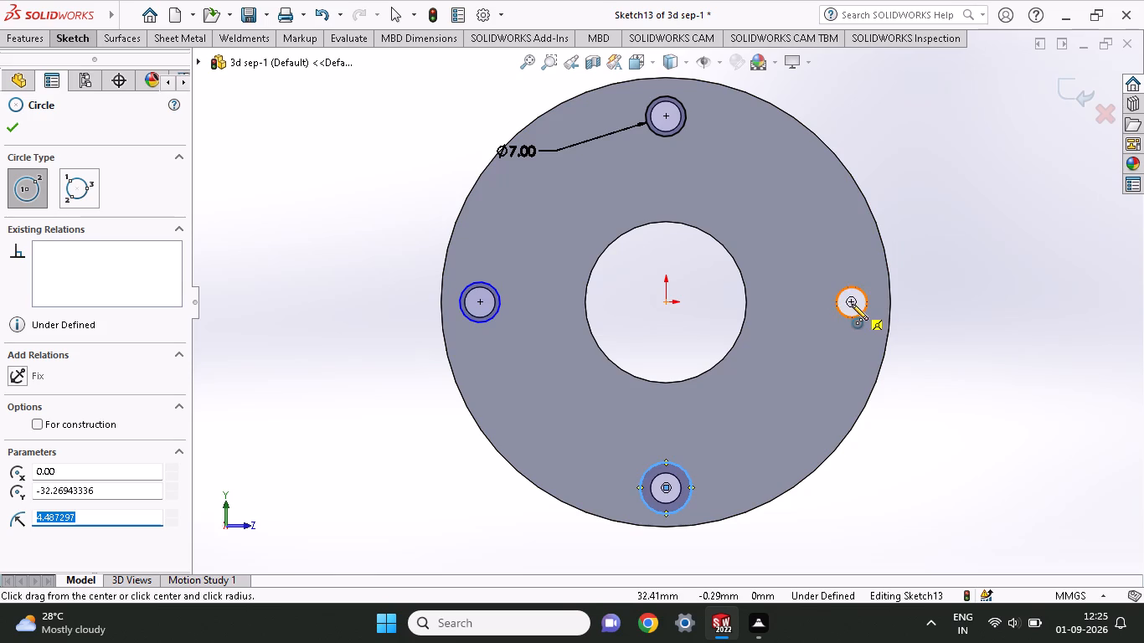
{"action": "left_click", "coordinate": [848, 301]}
{"action": "left_click", "coordinate": [860, 327]}
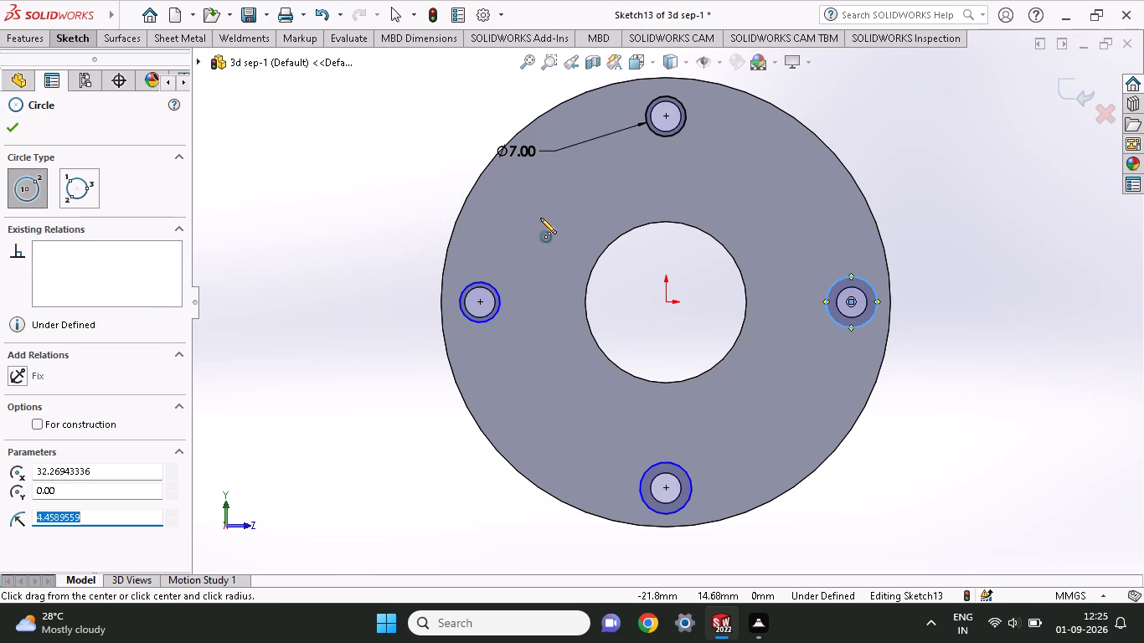
{"action": "key", "text": "Escape"}
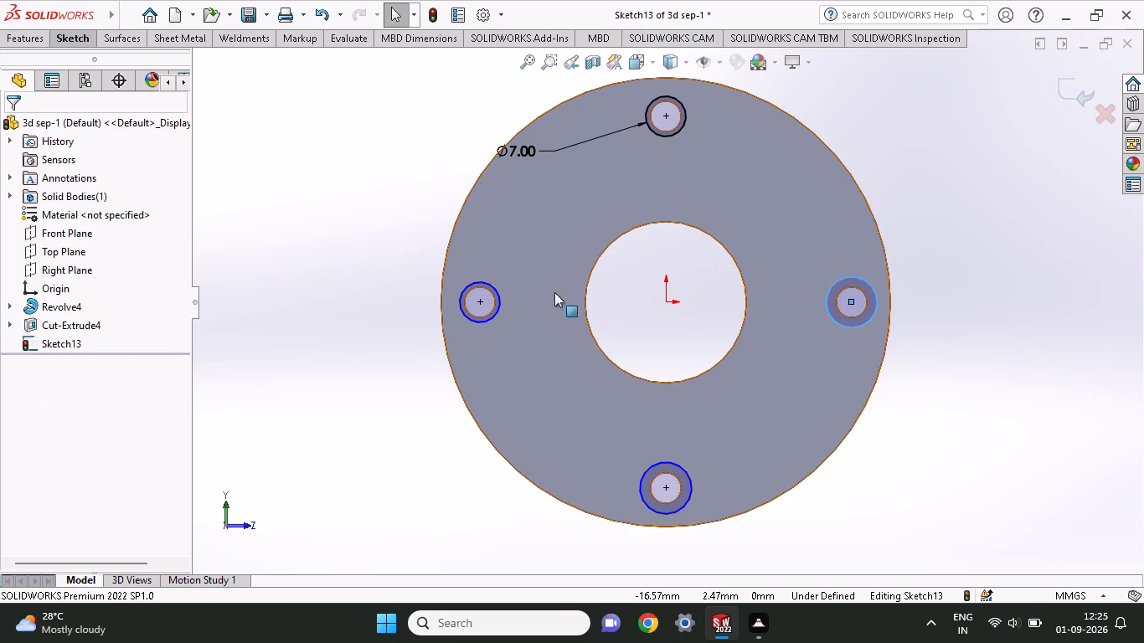
Make all four sketched circles around the flange holes equal in size.
{"action": "left_click", "coordinate": [488, 321], "text": "shift"}
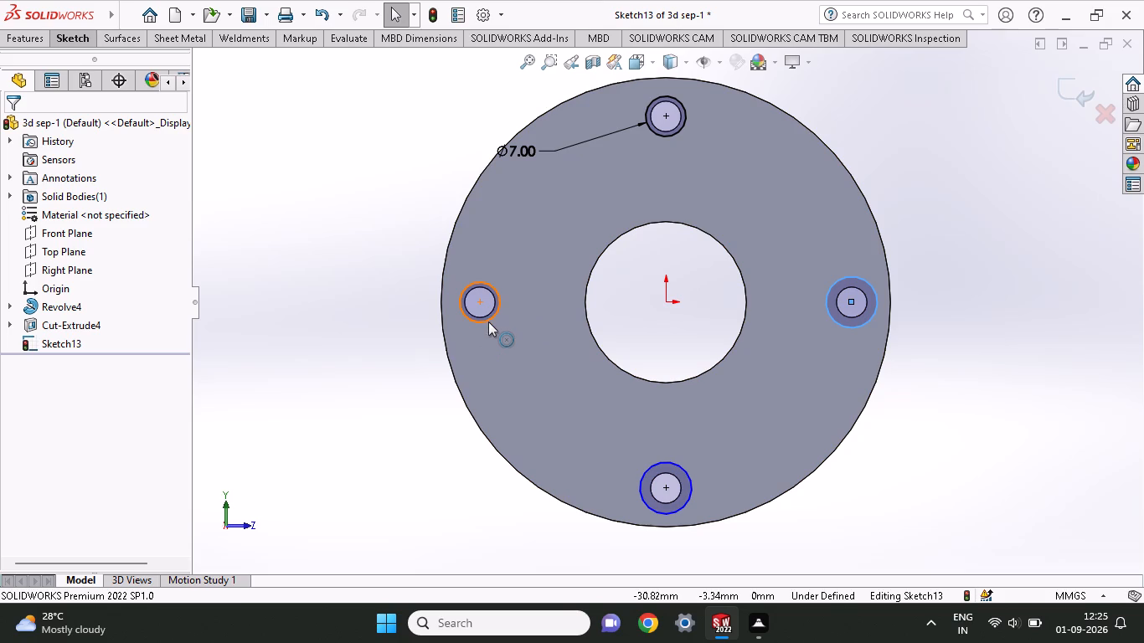
{"action": "left_click", "coordinate": [660, 137], "text": "shift"}
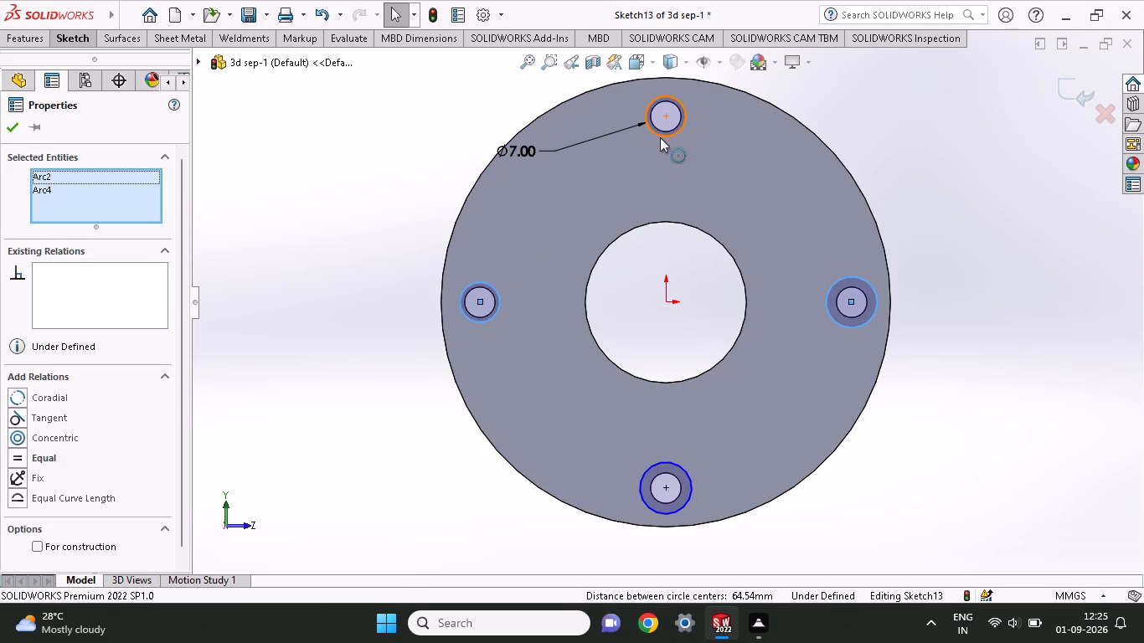
{"action": "left_click", "coordinate": [848, 328], "text": "shift"}
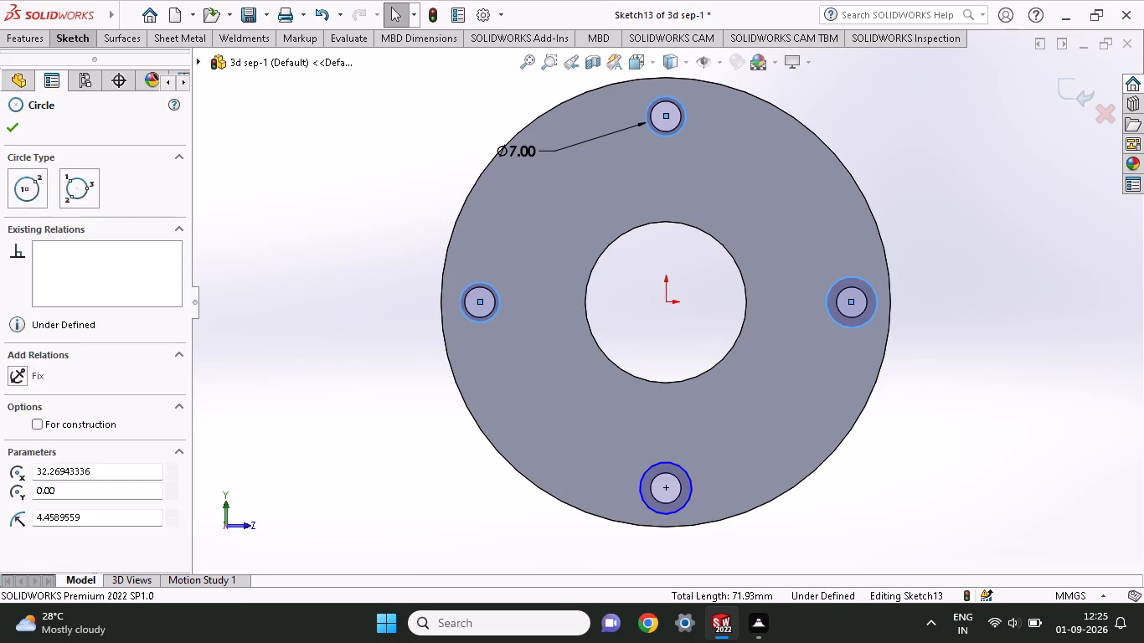
{"action": "left_click", "coordinate": [688, 496], "text": "shift"}
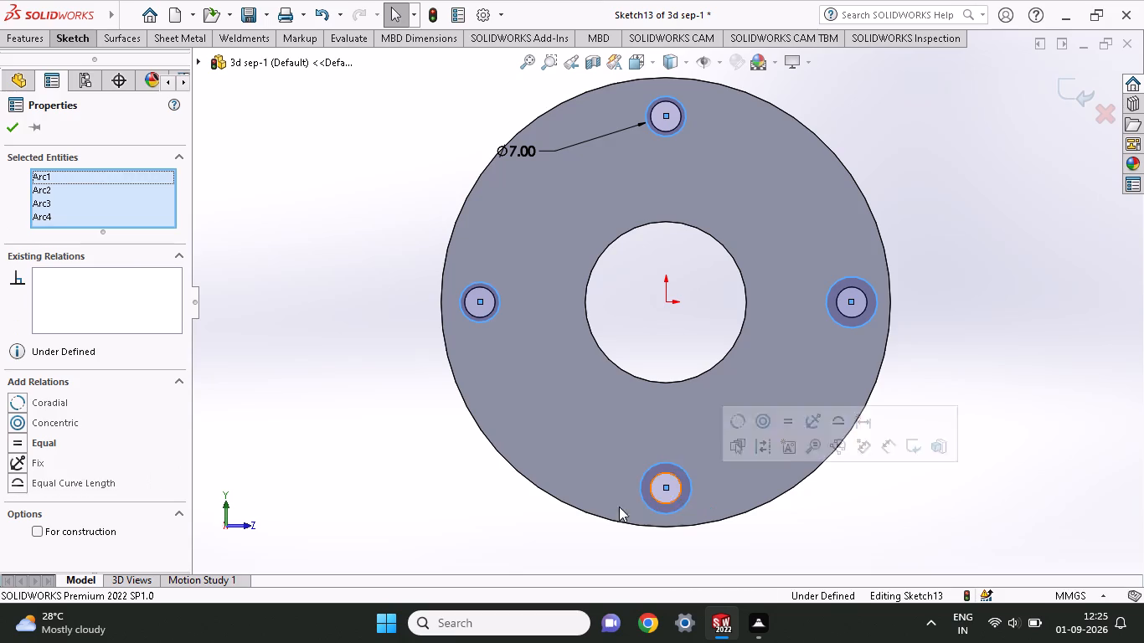
{"action": "left_click", "coordinate": [27, 445]}
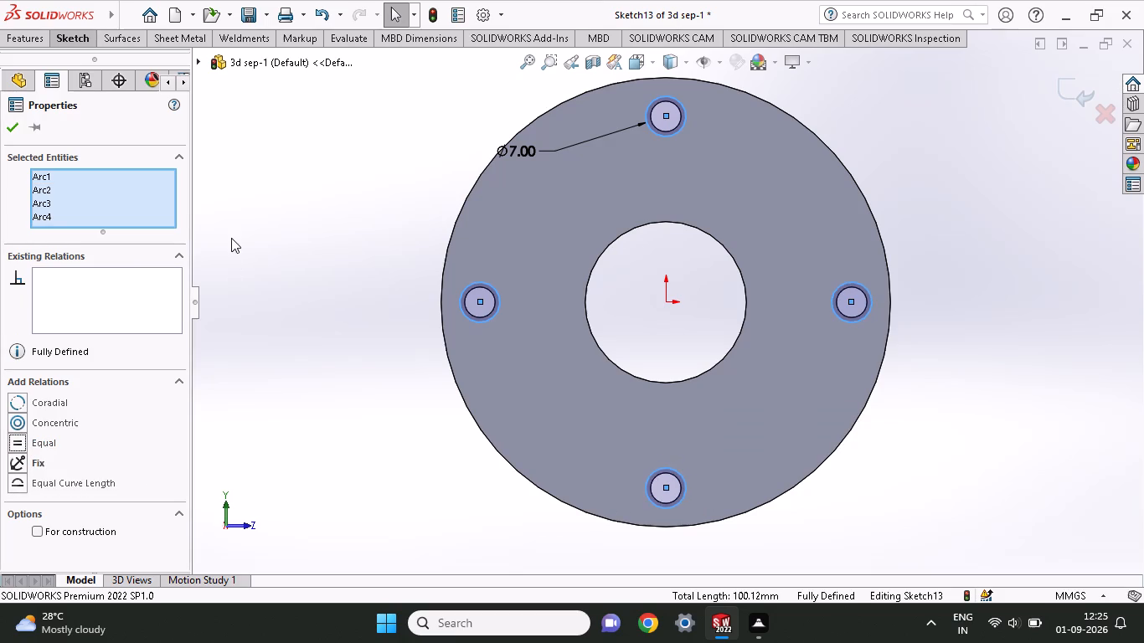
{"action": "left_click", "coordinate": [8, 136]}
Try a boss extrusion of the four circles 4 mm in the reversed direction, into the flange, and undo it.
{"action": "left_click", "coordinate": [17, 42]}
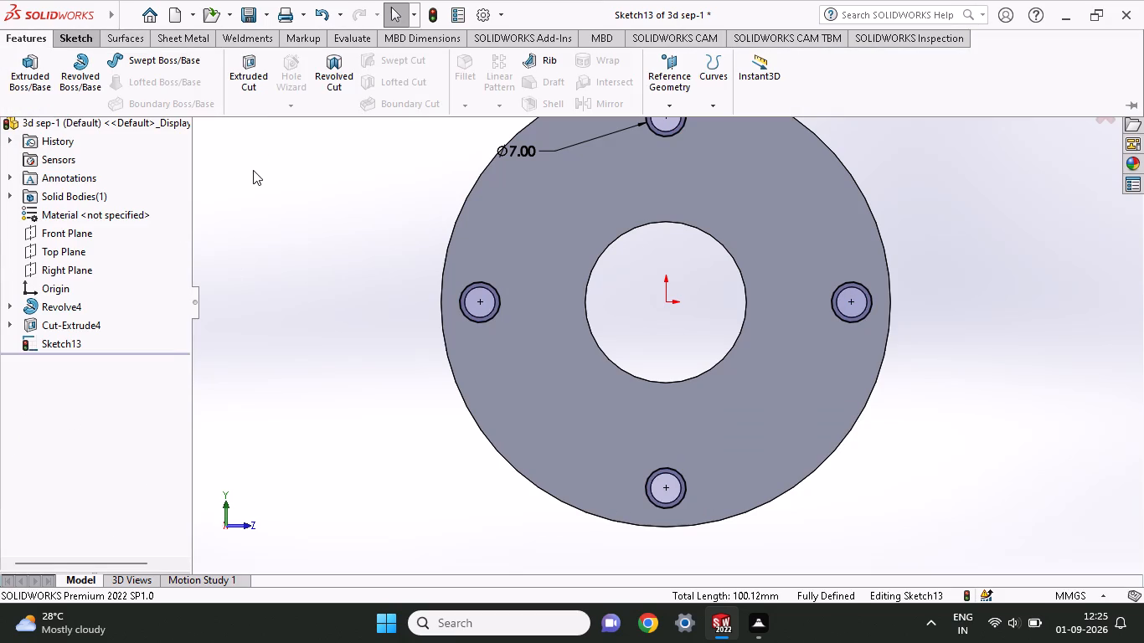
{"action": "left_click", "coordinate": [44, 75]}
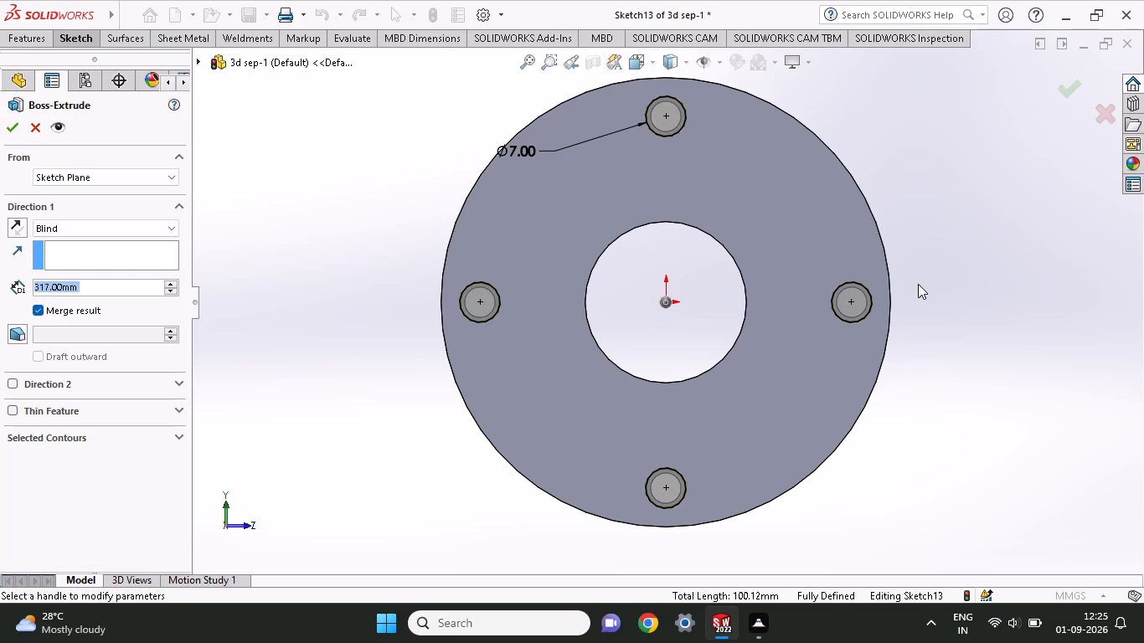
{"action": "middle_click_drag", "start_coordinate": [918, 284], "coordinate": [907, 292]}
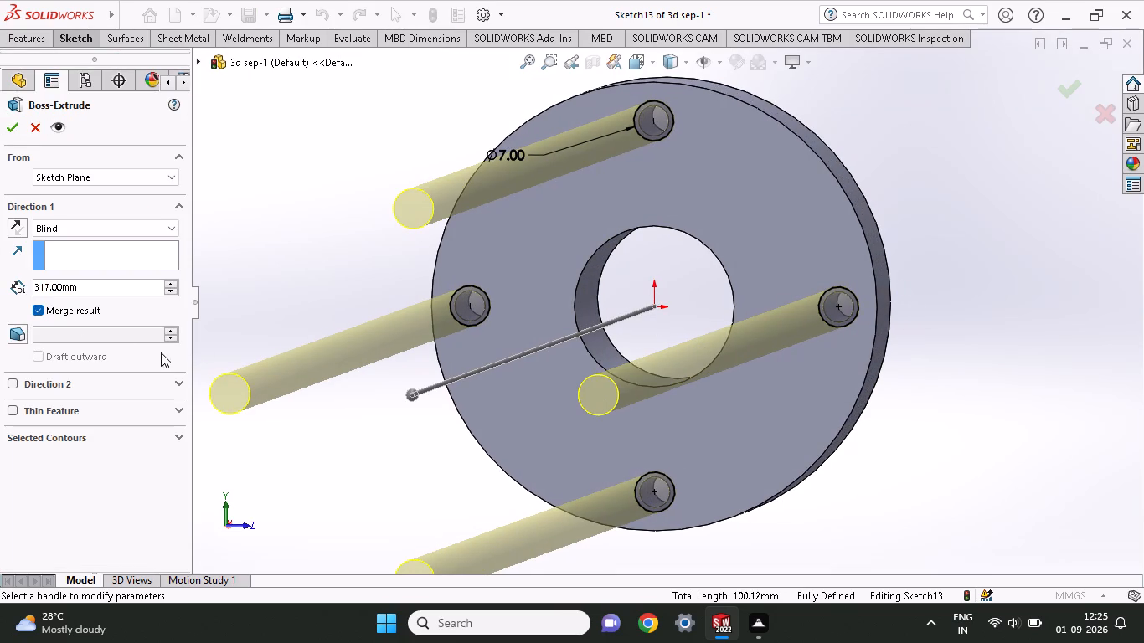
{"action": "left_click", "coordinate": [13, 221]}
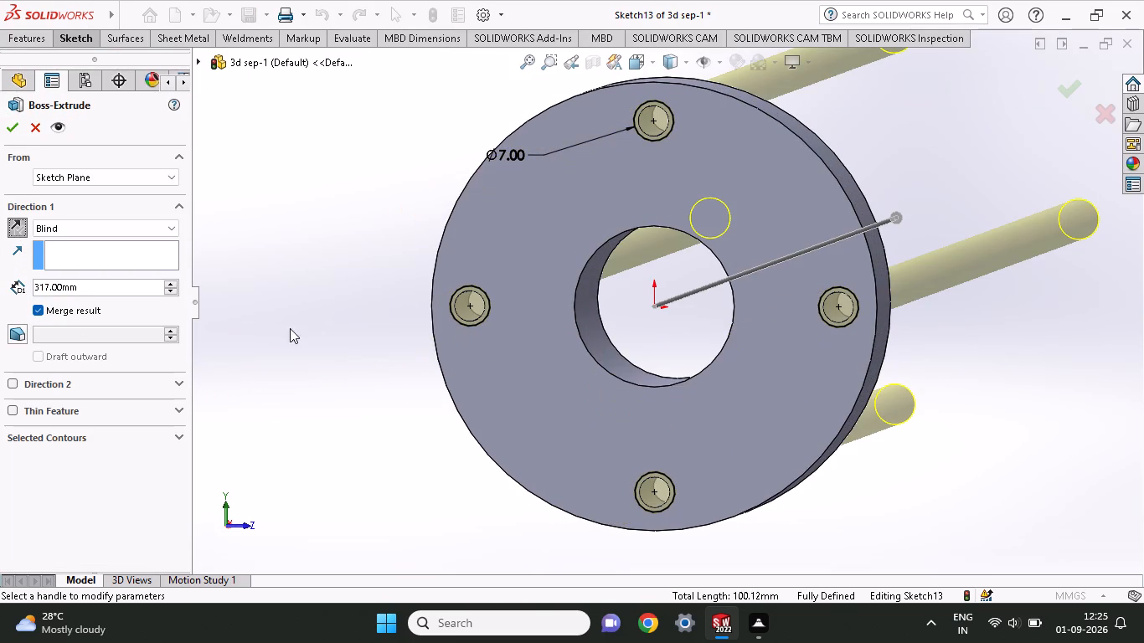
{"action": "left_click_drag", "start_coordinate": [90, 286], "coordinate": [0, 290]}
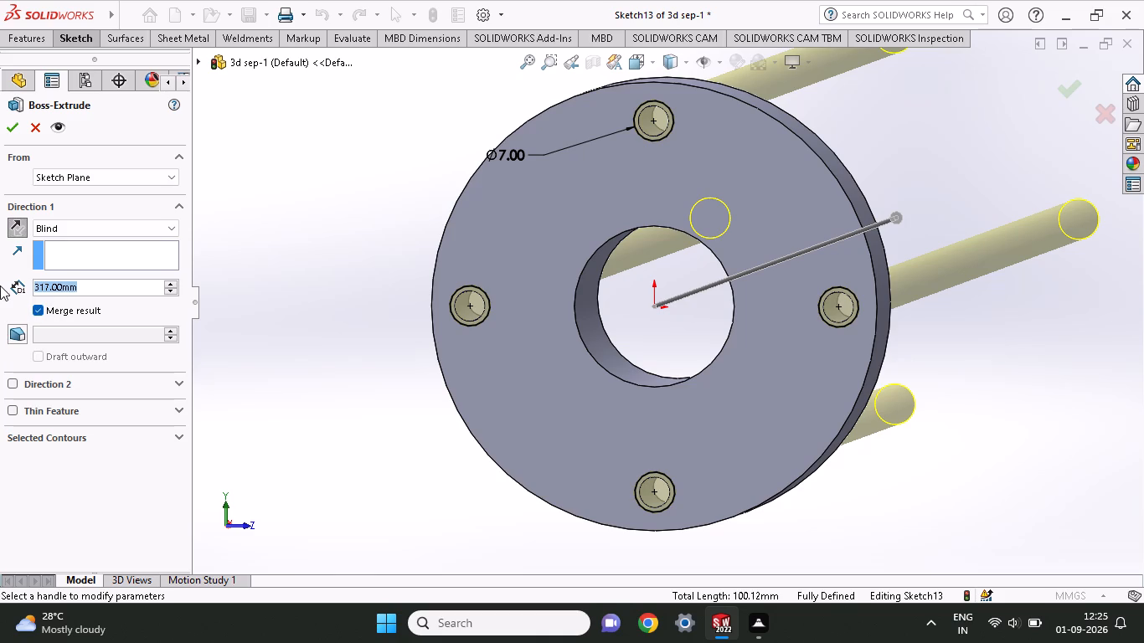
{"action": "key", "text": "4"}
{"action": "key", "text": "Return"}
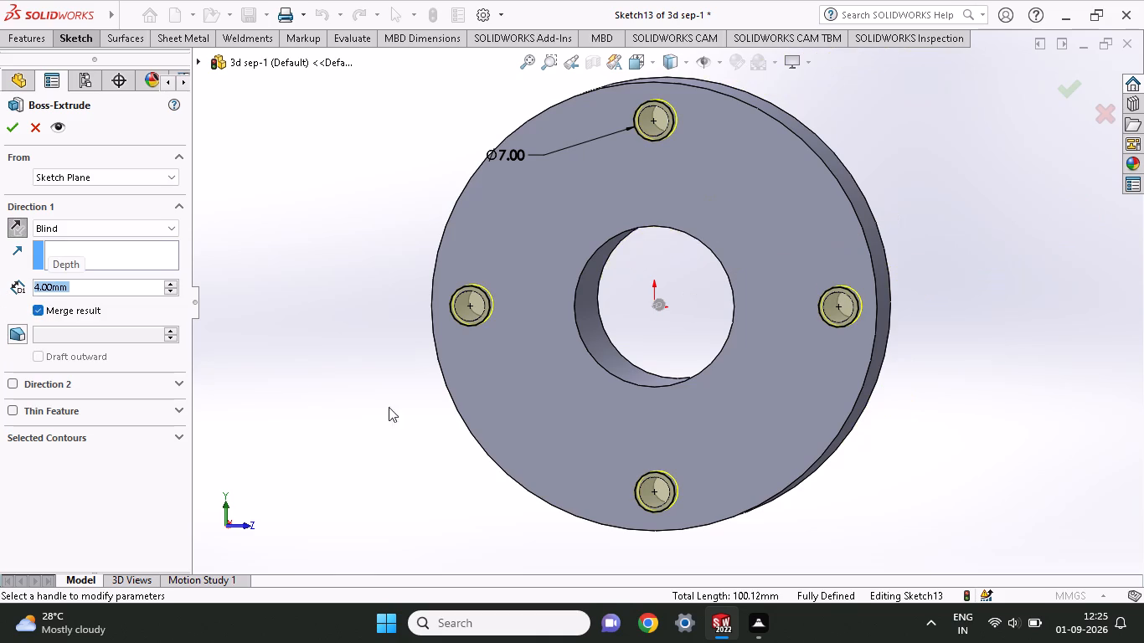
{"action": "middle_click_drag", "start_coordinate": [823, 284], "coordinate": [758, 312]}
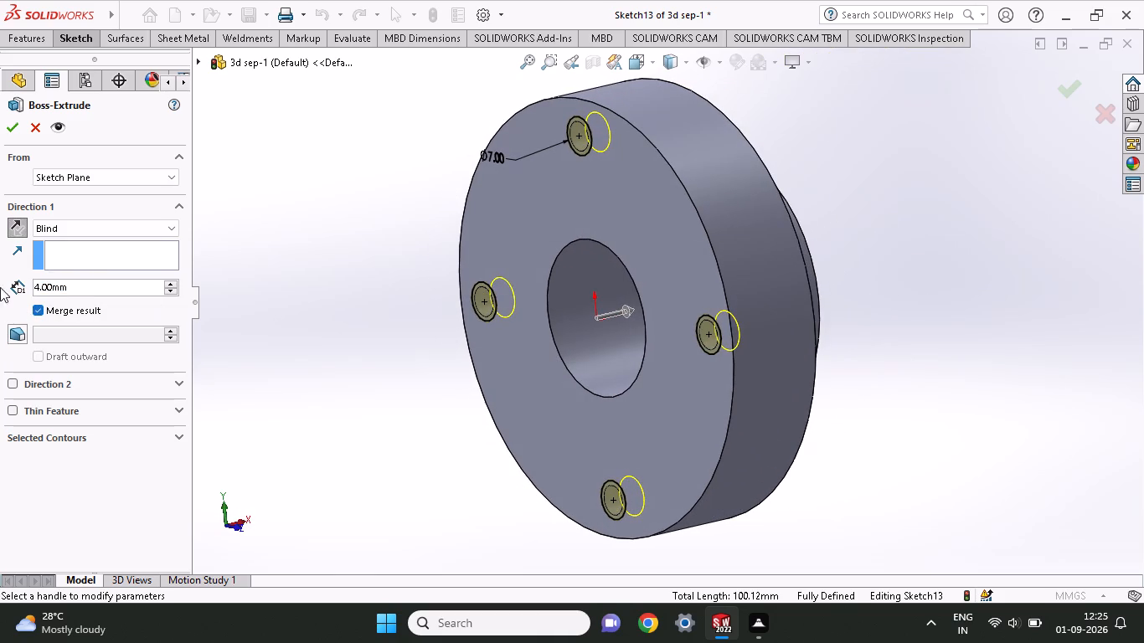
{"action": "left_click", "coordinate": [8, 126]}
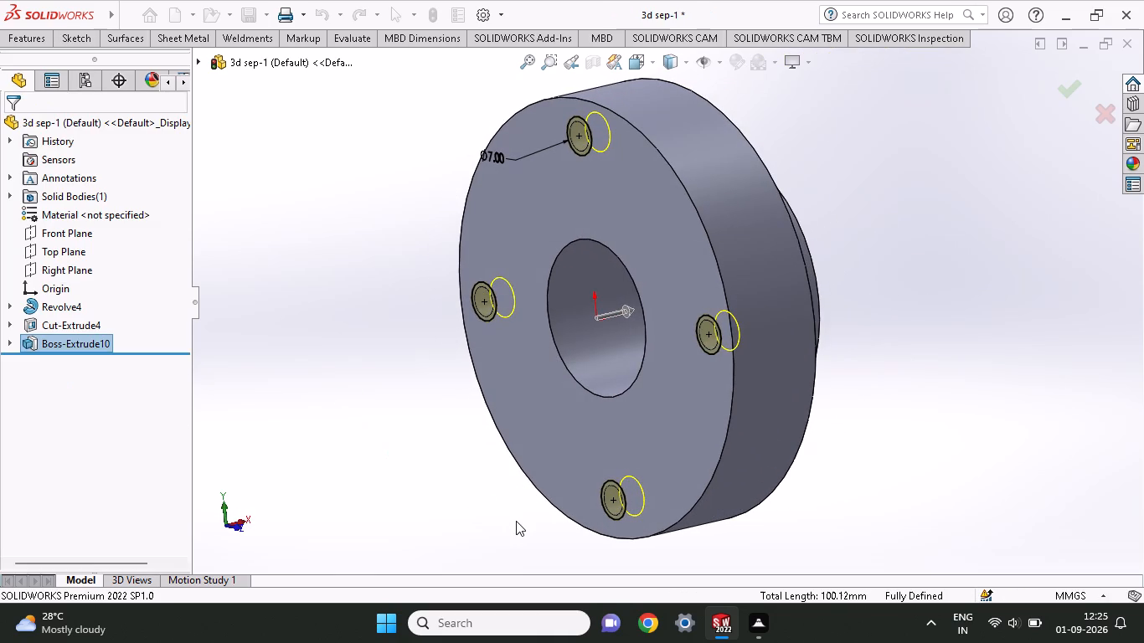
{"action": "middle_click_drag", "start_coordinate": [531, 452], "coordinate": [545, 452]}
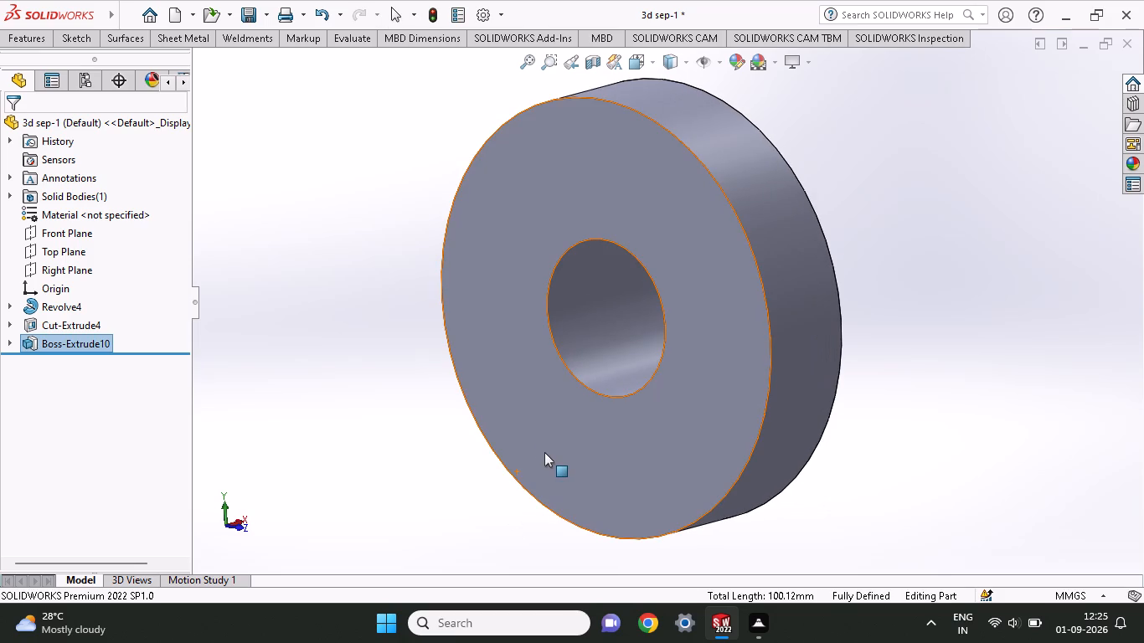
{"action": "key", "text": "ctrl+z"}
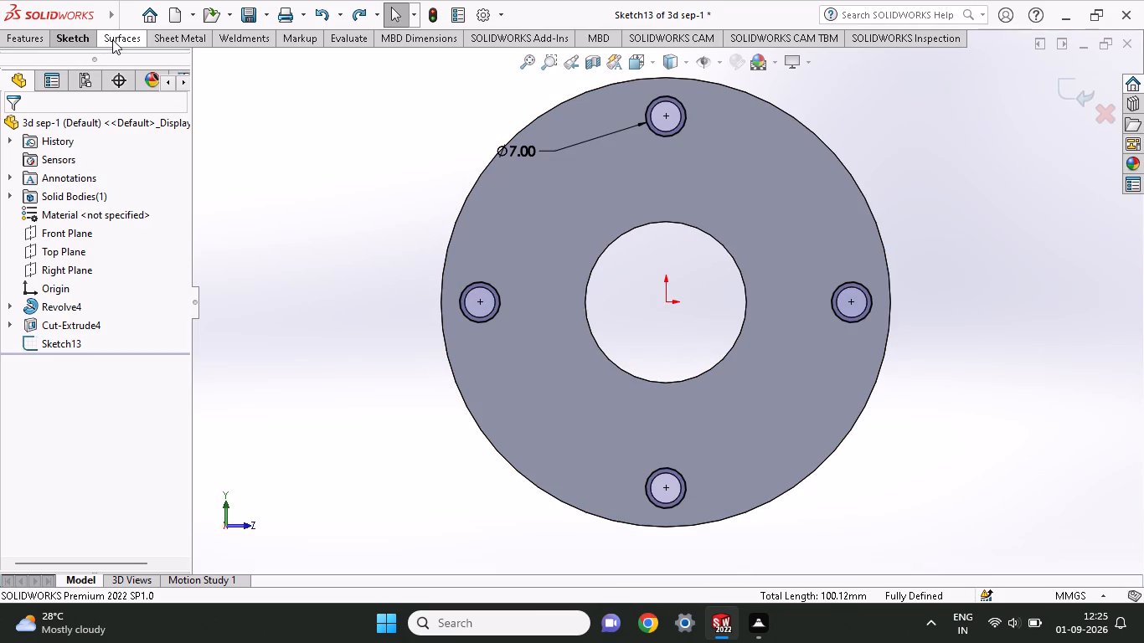
Cut-extrude the four 7 mm circles 4 mm deep into the flange to counterbore the holes.
{"action": "left_click", "coordinate": [38, 38]}
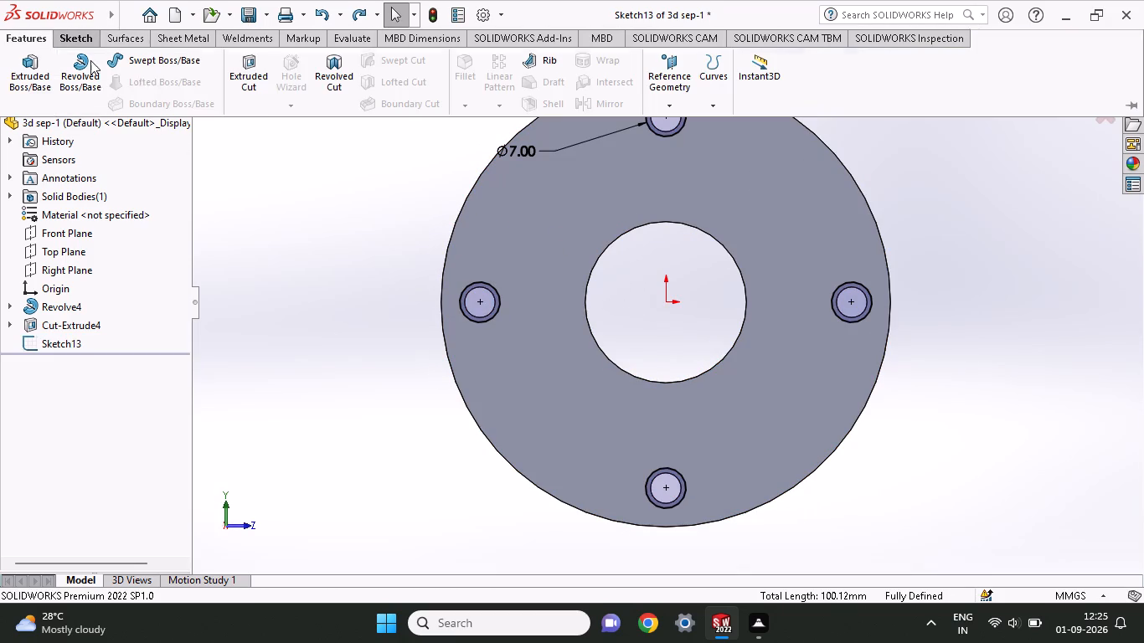
{"action": "left_click", "coordinate": [252, 90]}
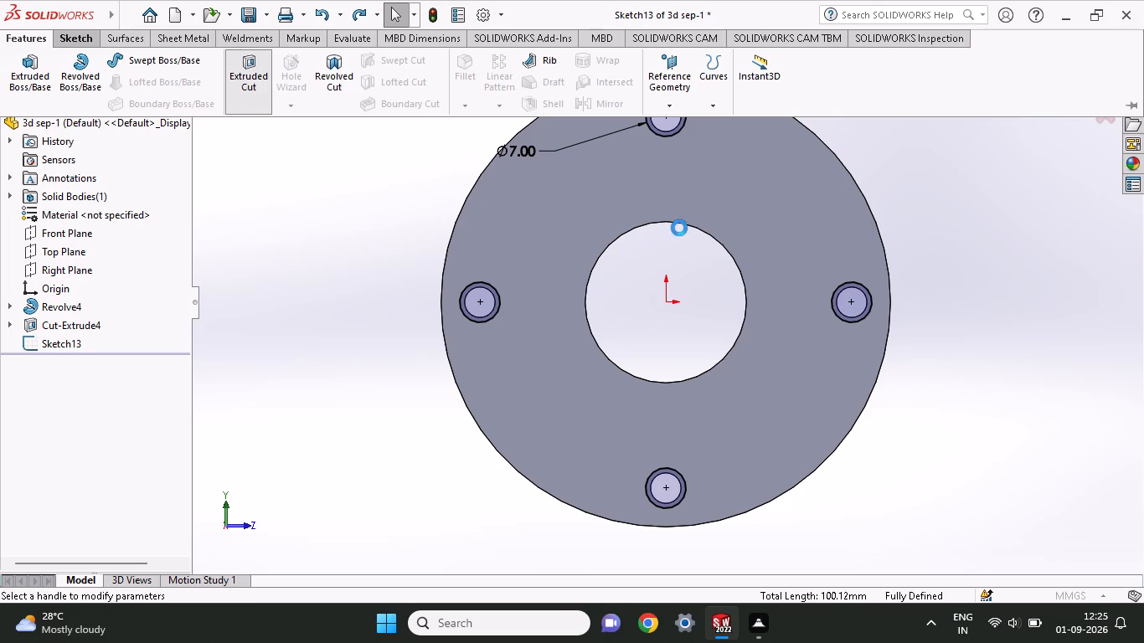
{"action": "middle_click_drag", "start_coordinate": [679, 228], "coordinate": [613, 267]}
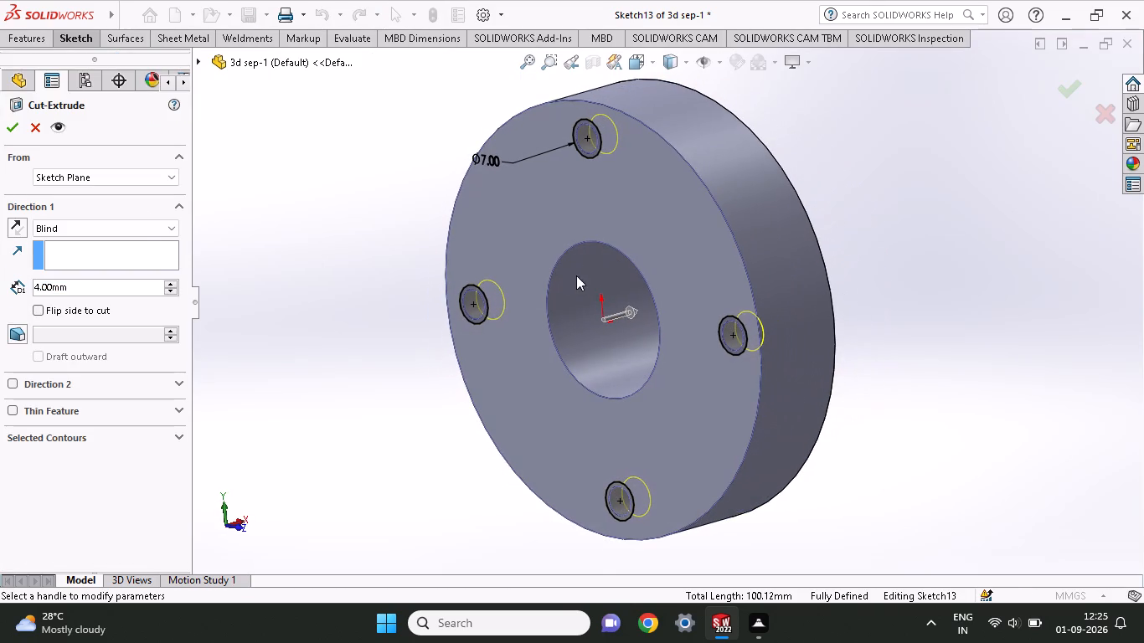
{"action": "left_click", "coordinate": [9, 136]}
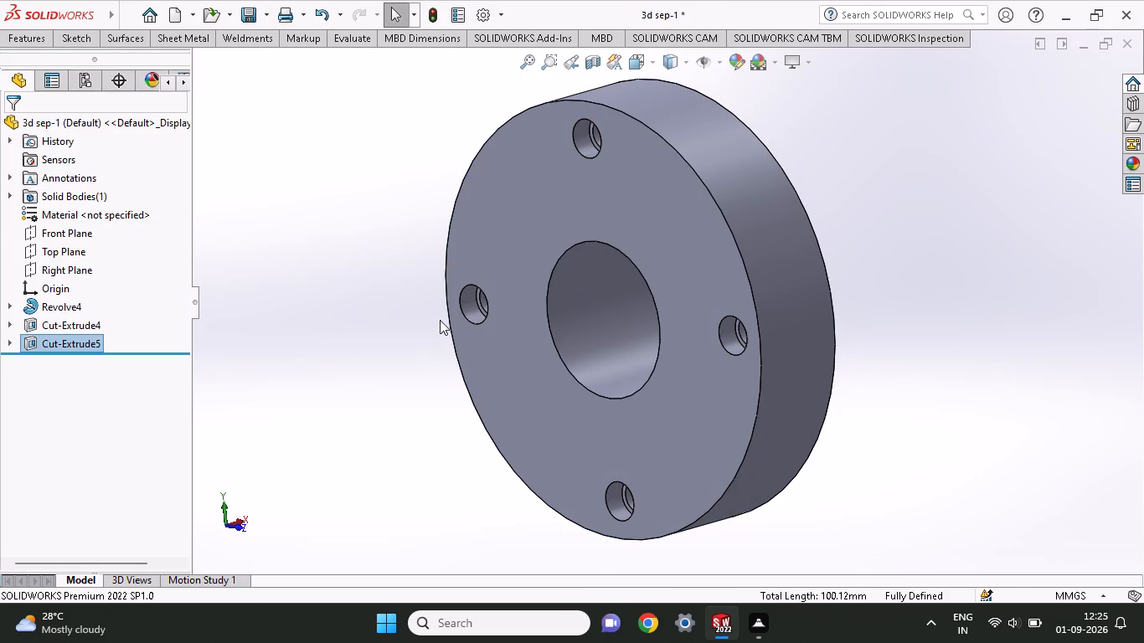
{"action": "middle_click_drag", "start_coordinate": [446, 327], "coordinate": [496, 326]}
{"action": "scroll", "coordinate": [496, 326], "scroll_direction": "up", "scroll_amount": 1}
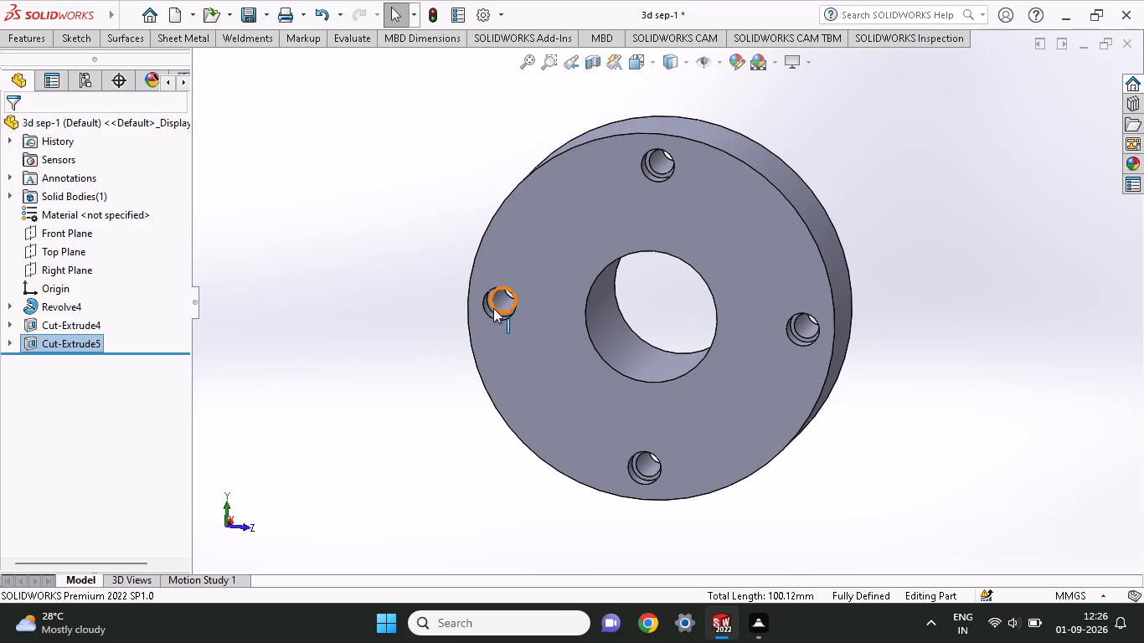
Examine the four counterbored holes and the bore from both sides of the flange.
{"action": "scroll", "coordinate": [616, 307], "scroll_direction": "down", "scroll_amount": 2}
{"action": "scroll", "coordinate": [636, 302], "scroll_direction": "up", "scroll_amount": 2}
{"action": "scroll", "coordinate": [639, 301], "scroll_direction": "down", "scroll_amount": 1}
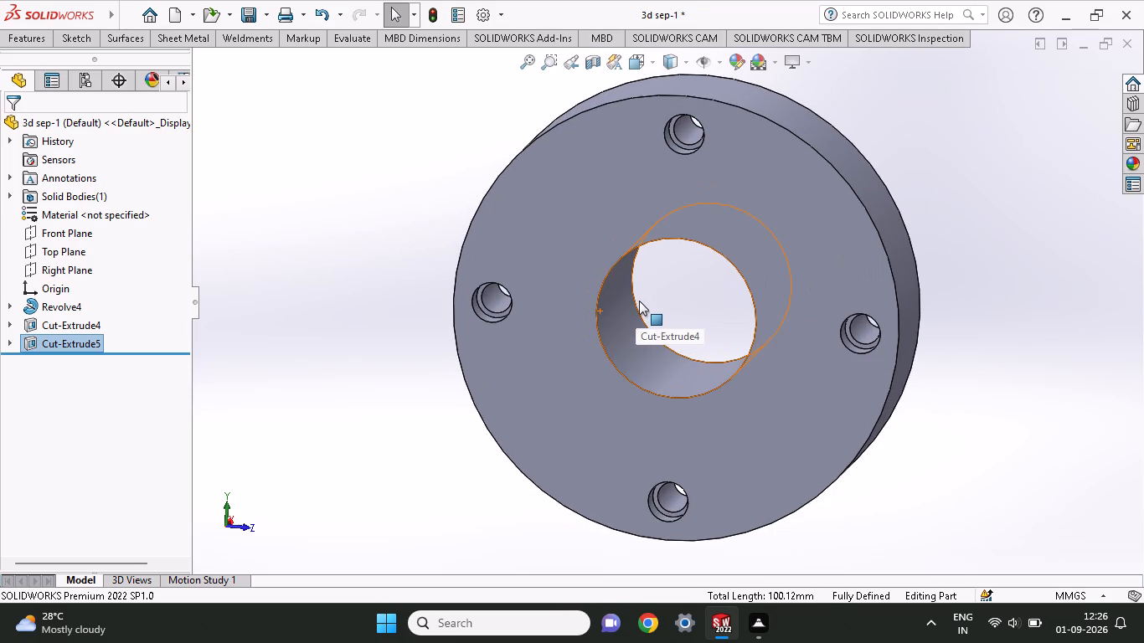
{"action": "scroll", "coordinate": [639, 301], "scroll_direction": "down", "scroll_amount": 1}
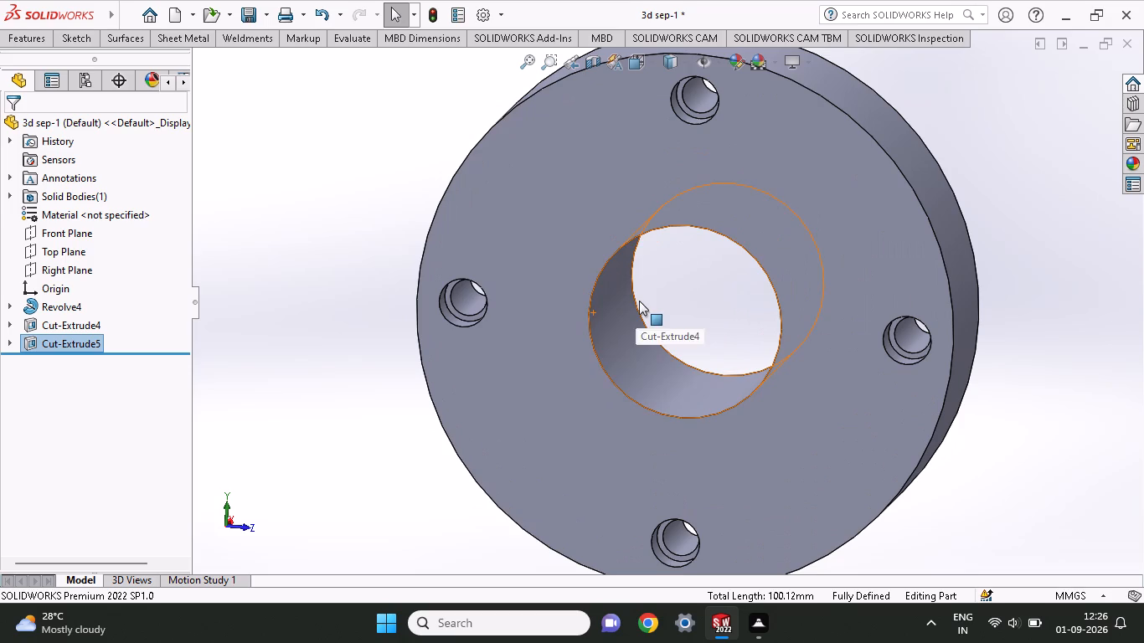
{"action": "scroll", "coordinate": [779, 279], "scroll_direction": "up", "scroll_amount": 3}
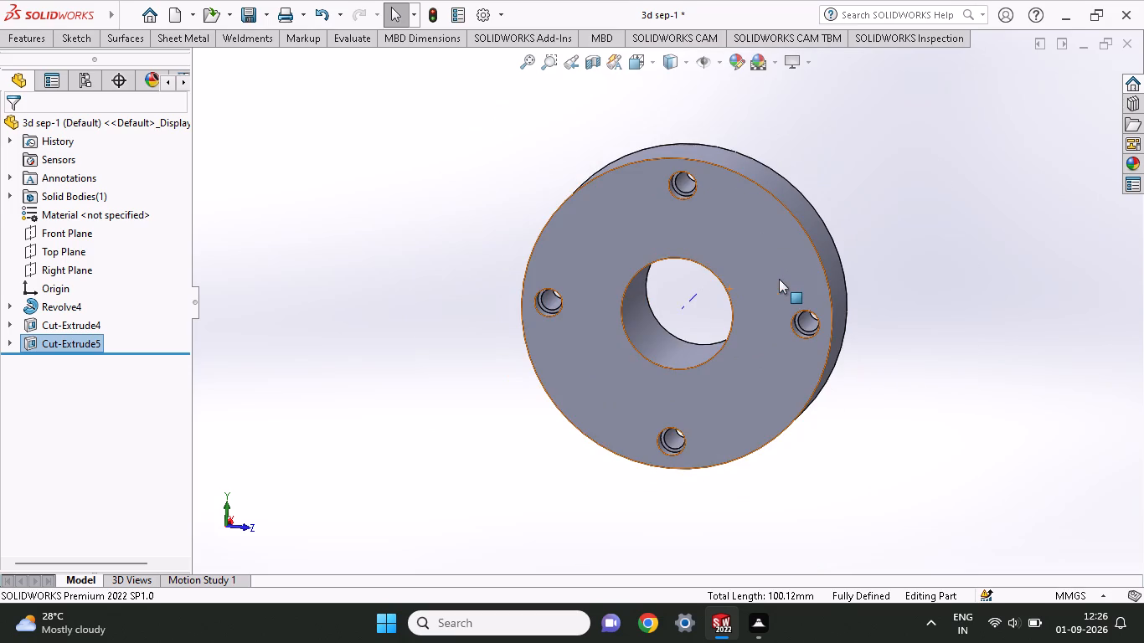
{"action": "scroll", "coordinate": [777, 283], "scroll_direction": "down", "scroll_amount": 2}
{"action": "middle_click_drag", "start_coordinate": [775, 287], "coordinate": [853, 289]}
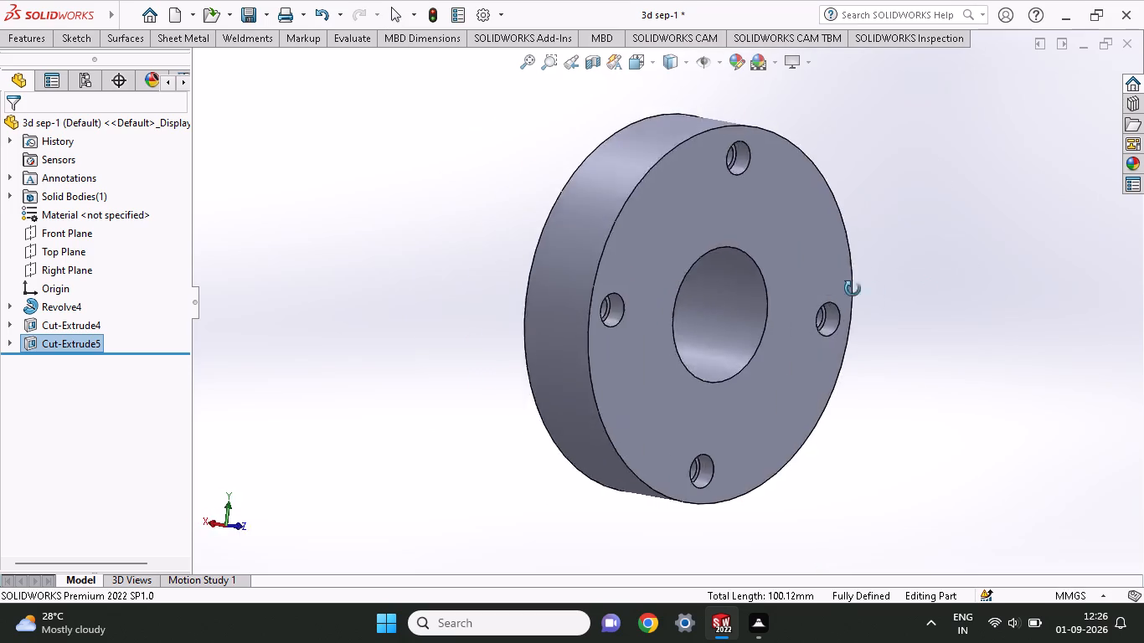
{"action": "middle_click_drag", "start_coordinate": [853, 289], "coordinate": [389, 340]}
{"action": "scroll", "coordinate": [405, 337], "scroll_direction": "up", "scroll_amount": 1}
{"action": "middle_click_drag", "start_coordinate": [389, 340], "coordinate": [875, 394]}
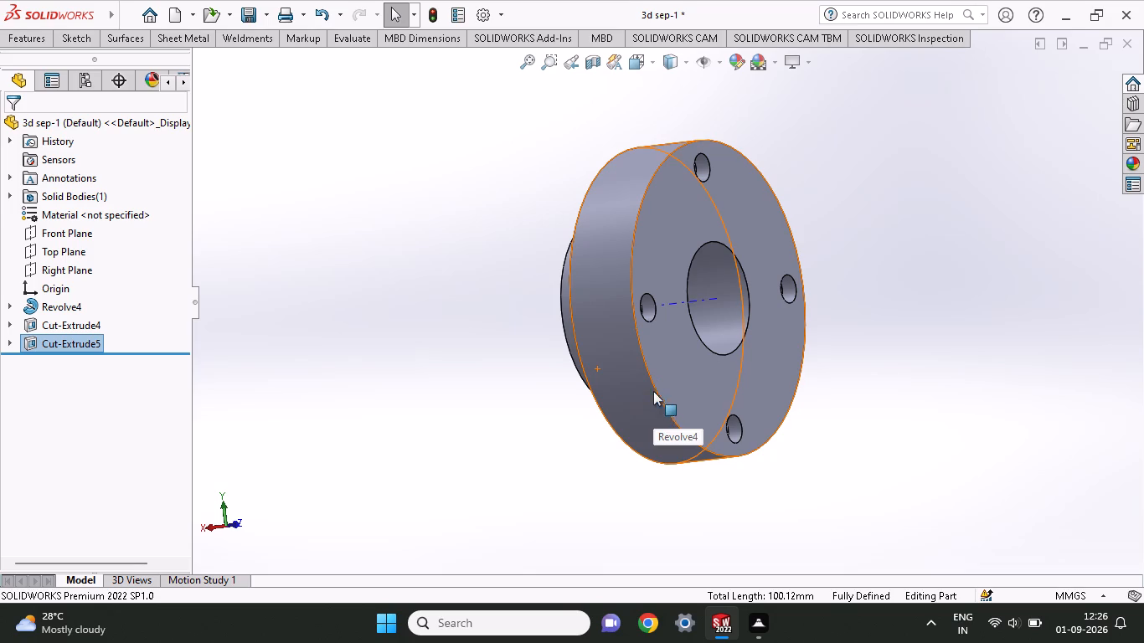
On the flange's counterbored face, sketch a circle about 41 mm in diameter centred on the origin, around the bore.
{"action": "left_click", "coordinate": [702, 390]}
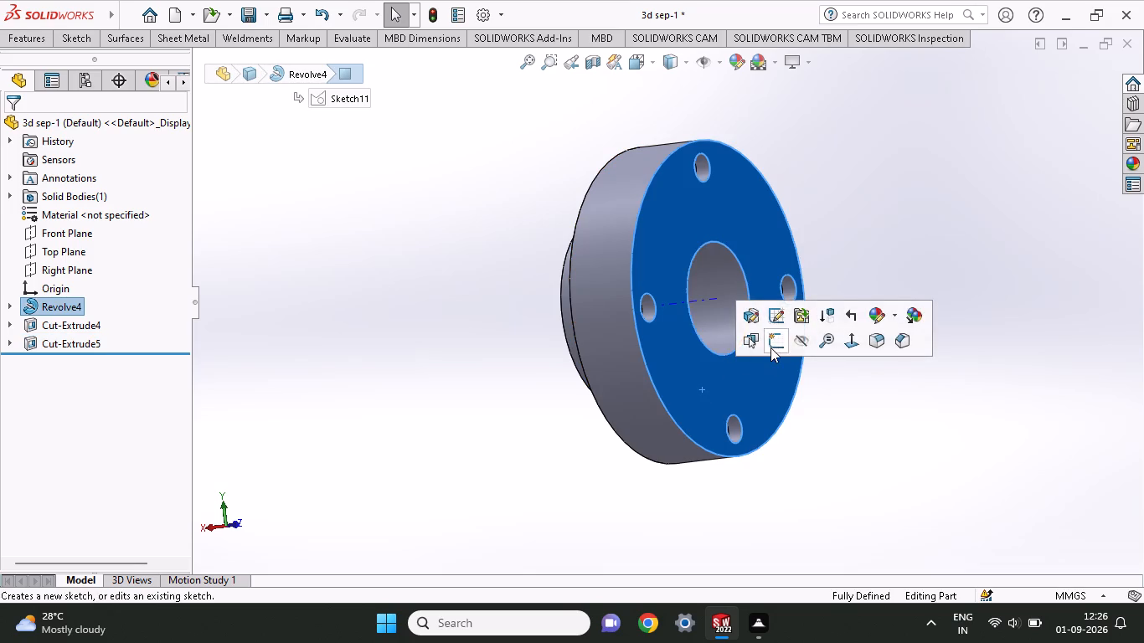
{"action": "left_click", "coordinate": [770, 347]}
{"action": "left_click", "coordinate": [76, 40]}
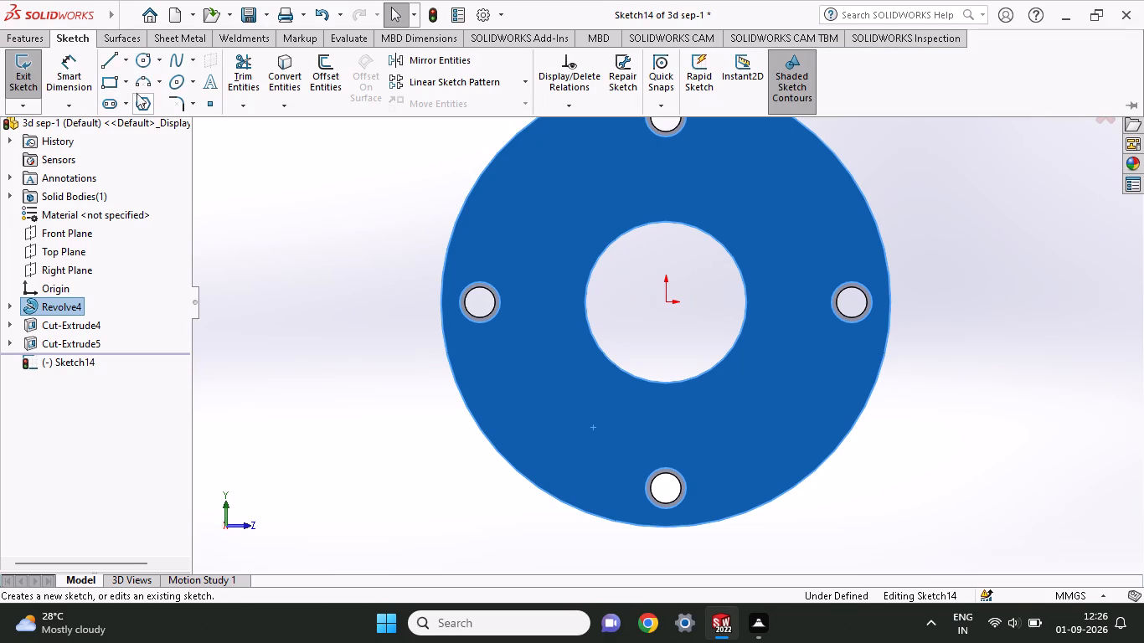
{"action": "left_click", "coordinate": [137, 63]}
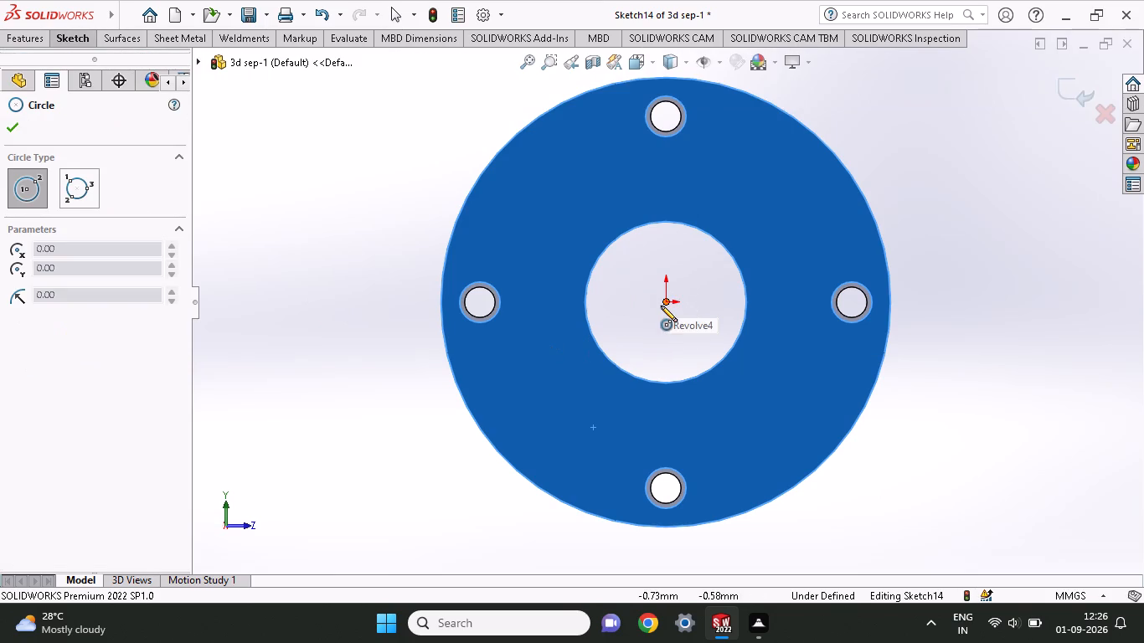
{"action": "left_click", "coordinate": [665, 301]}
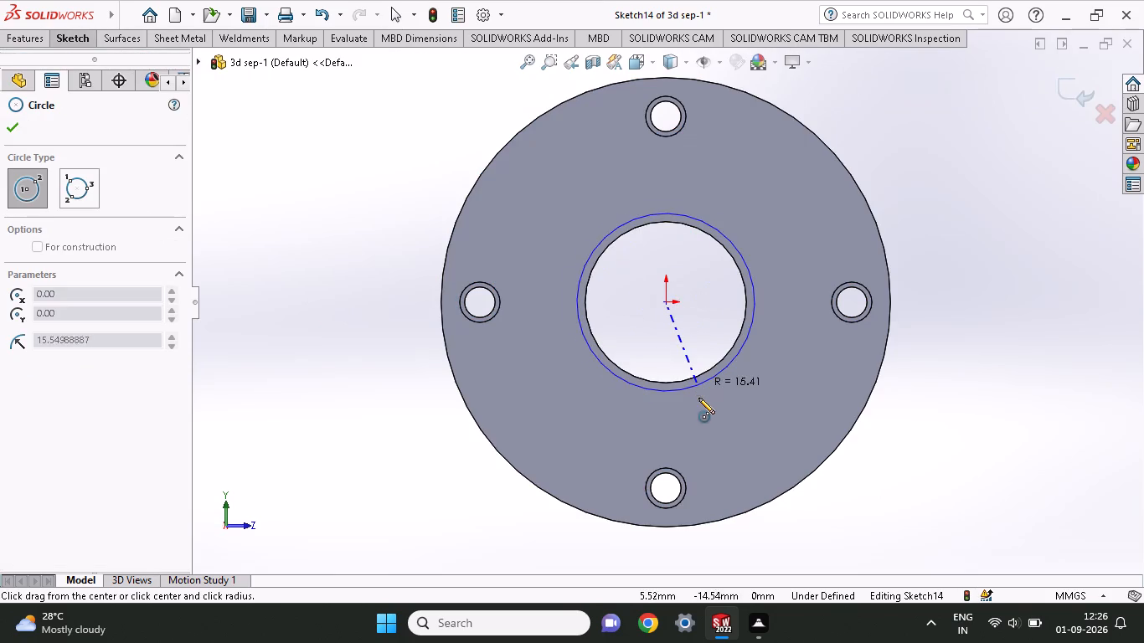
{"action": "left_click", "coordinate": [698, 414]}
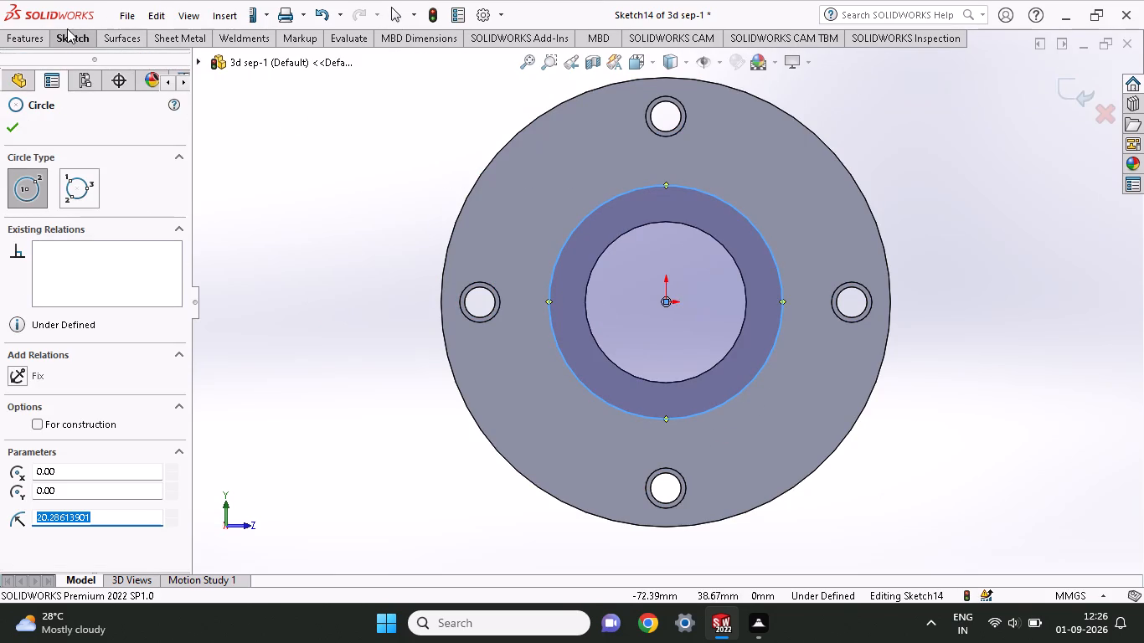
Dimension the circle around the bore with a diameter of 38 mm.
{"action": "left_click", "coordinate": [72, 40]}
{"action": "left_click", "coordinate": [83, 75]}
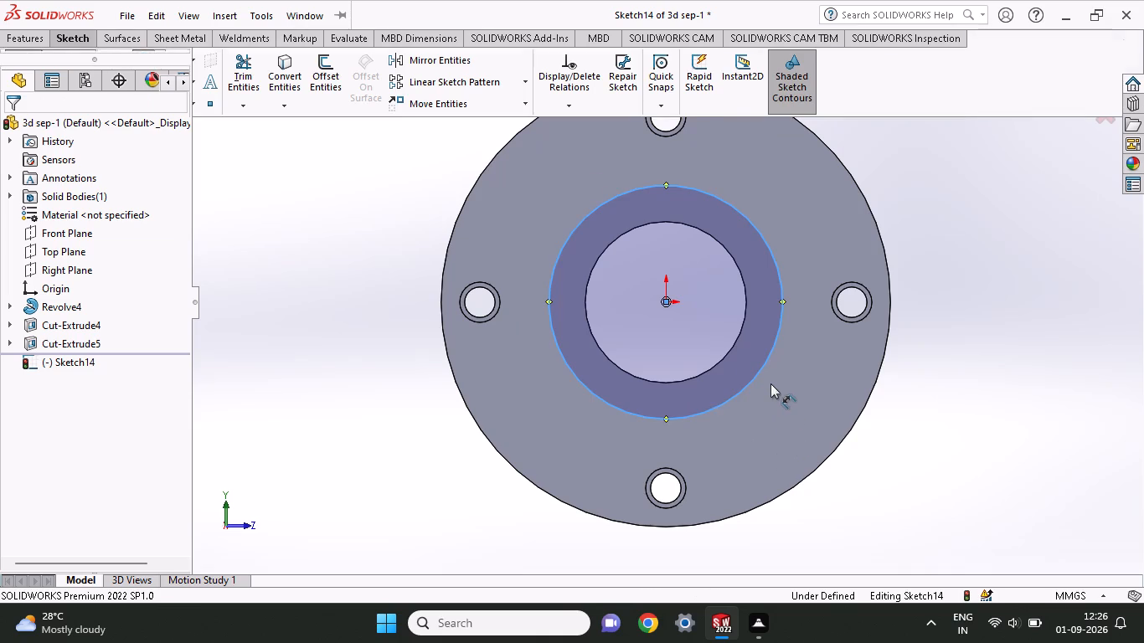
{"action": "left_click", "coordinate": [762, 373]}
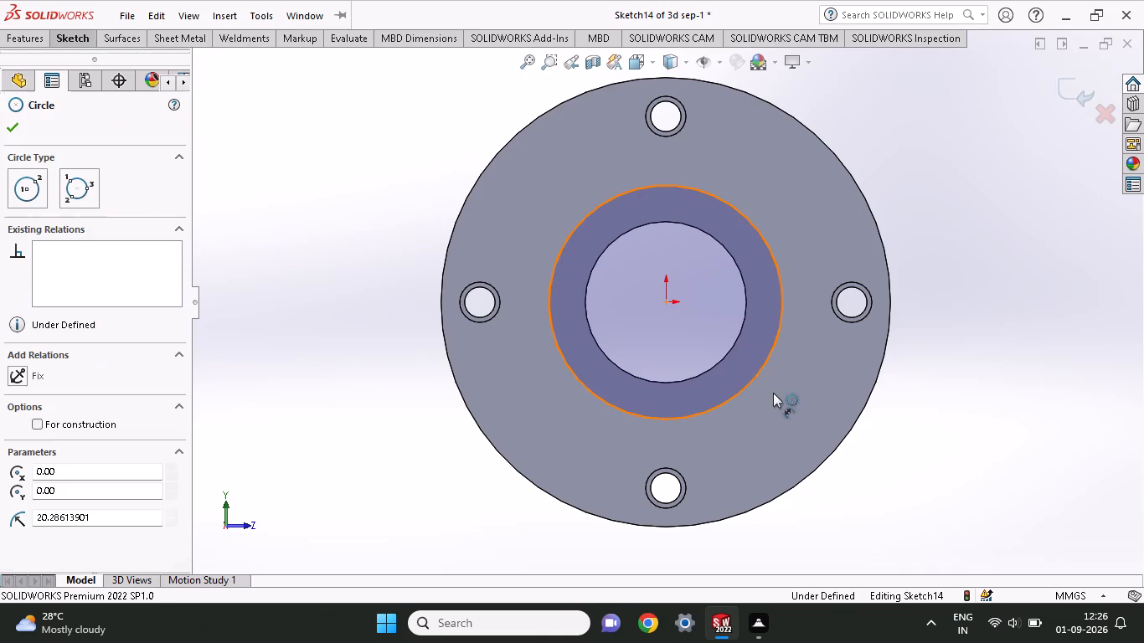
{"action": "left_click", "coordinate": [776, 419]}
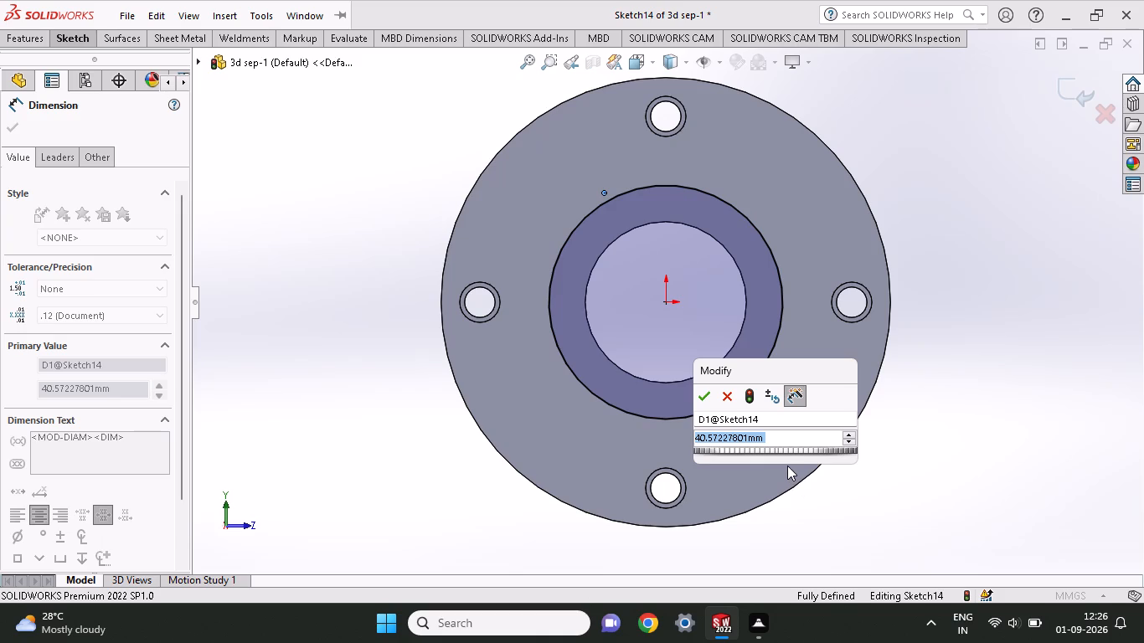
{"action": "type", "text": "358"}
{"action": "key", "text": "BackSpace"}
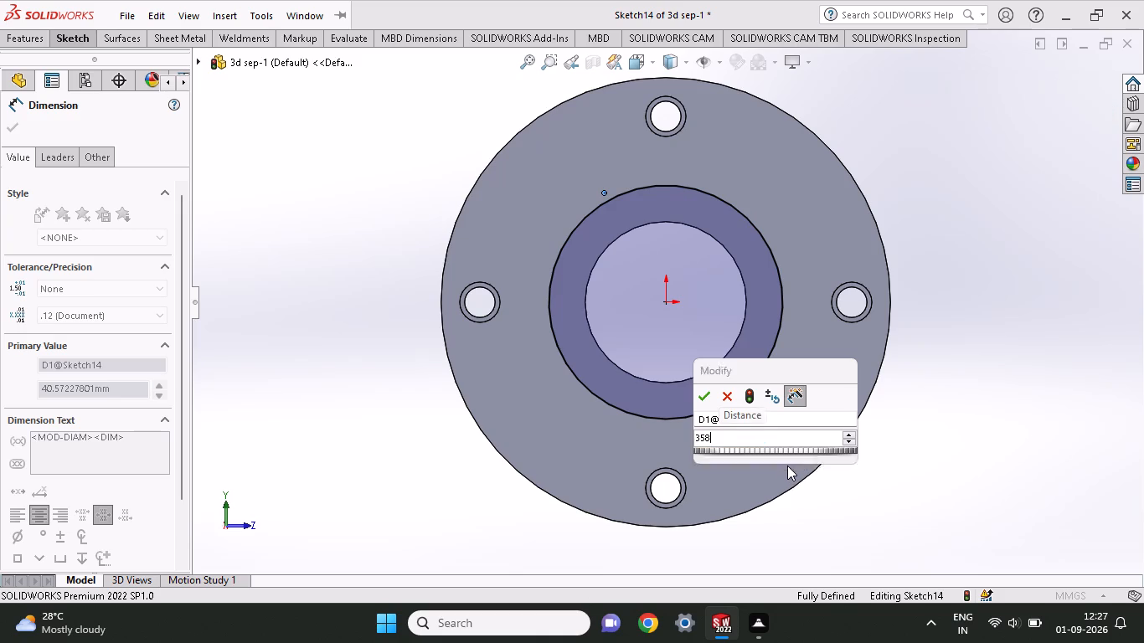
{"action": "key", "text": "BackSpace"}
{"action": "key", "text": "8"}
{"action": "key", "text": "Return"}
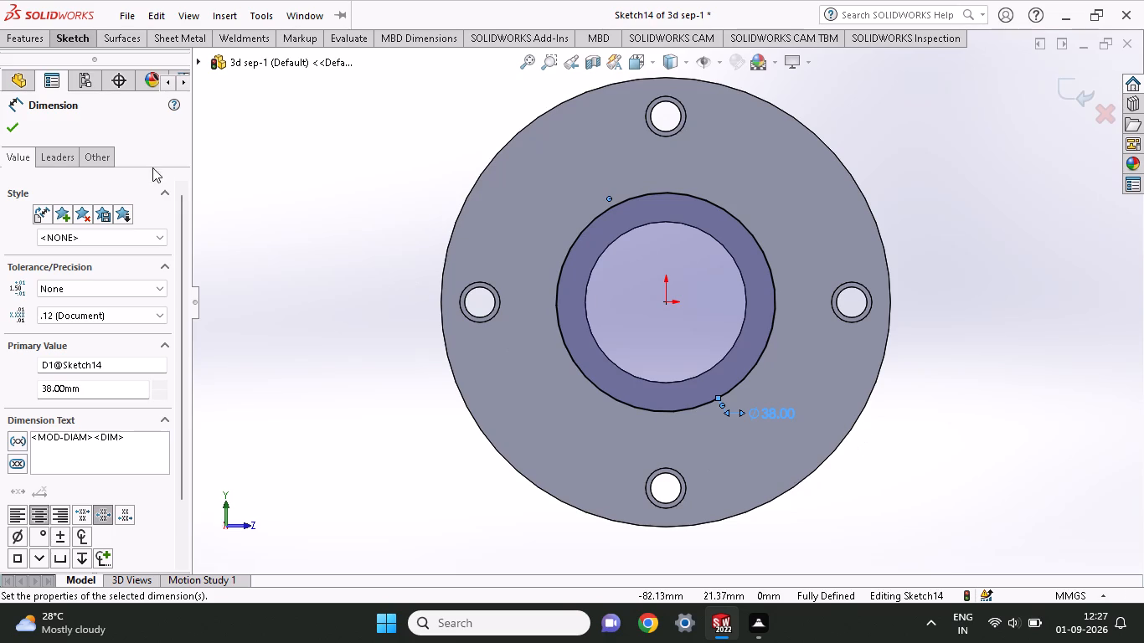
Cut-extrude the 38 mm circle 6 mm deep into the flange as a blind recess around the bore.
{"action": "left_click", "coordinate": [16, 36]}
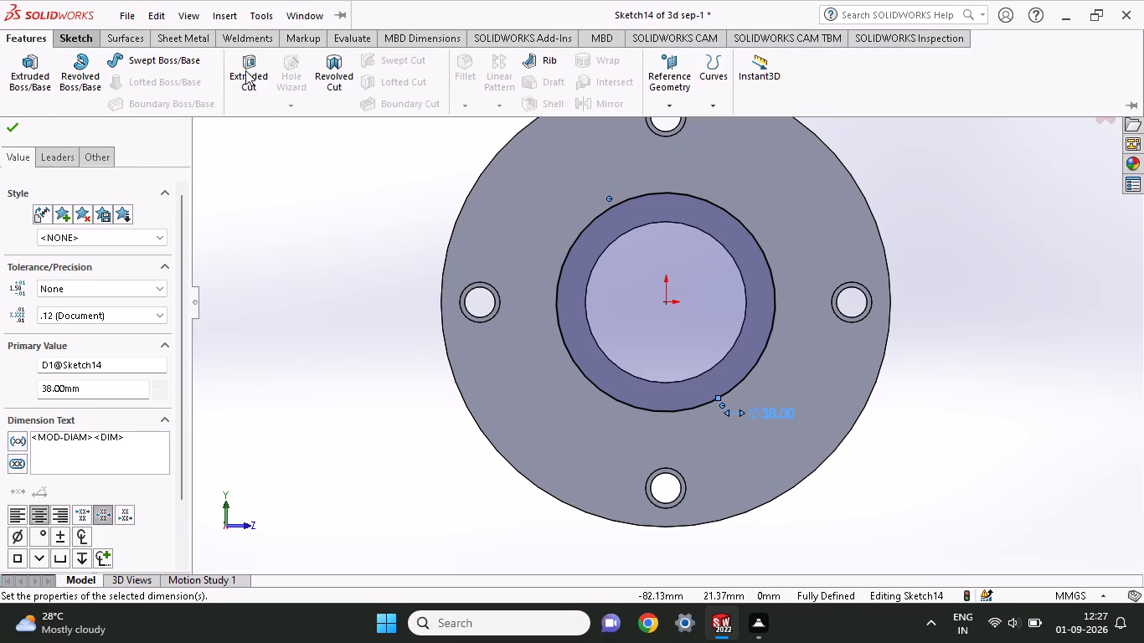
{"action": "left_click", "coordinate": [245, 70]}
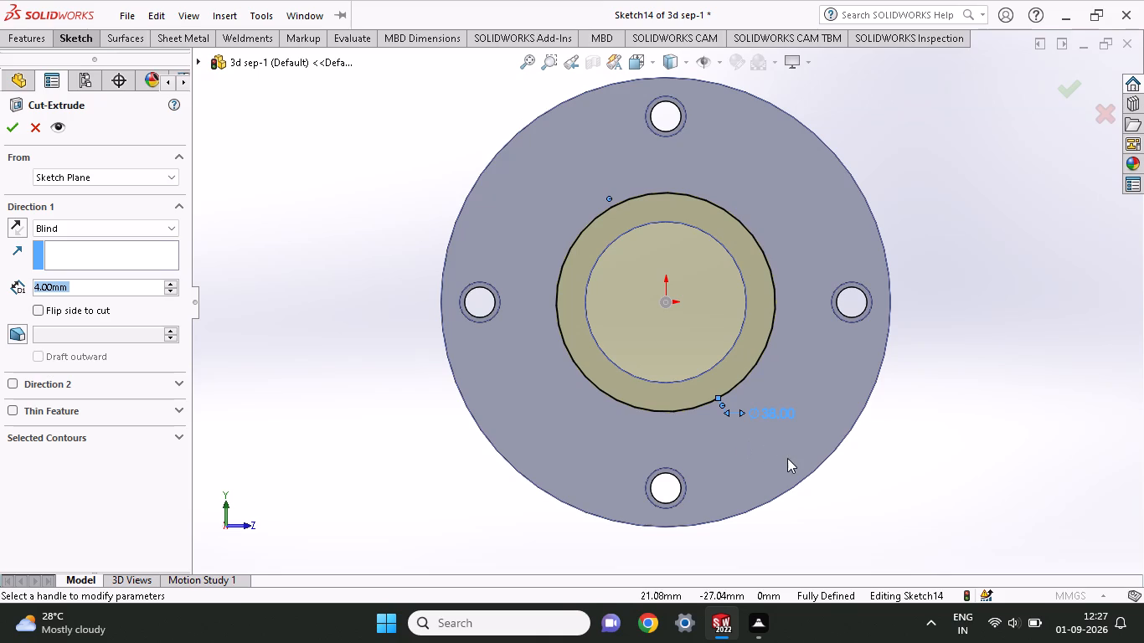
{"action": "middle_click_drag", "start_coordinate": [787, 458], "coordinate": [899, 563]}
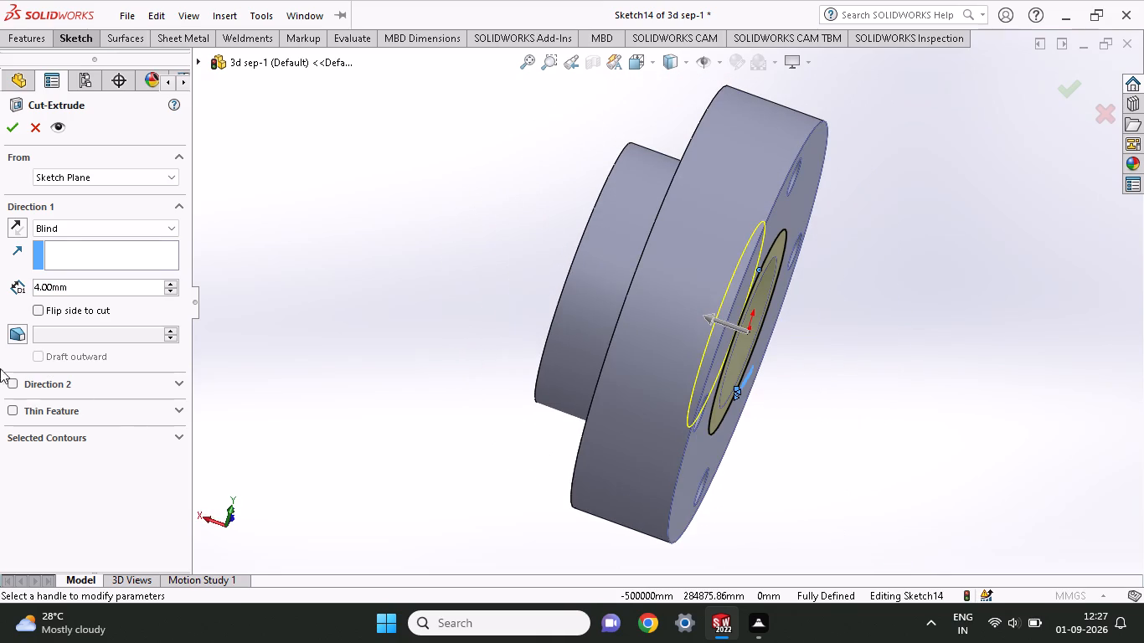
{"action": "left_click_drag", "start_coordinate": [111, 285], "coordinate": [0, 296]}
{"action": "key", "text": "1"}
{"action": "key", "text": "6"}
{"action": "key", "text": "Return"}
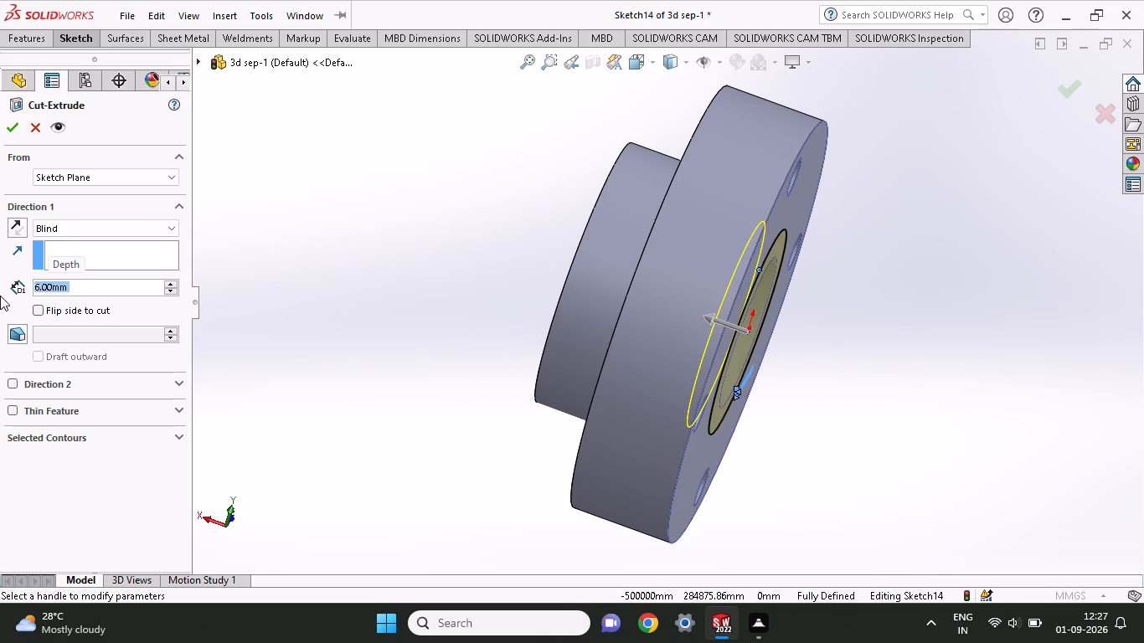
{"action": "left_click", "coordinate": [16, 126]}
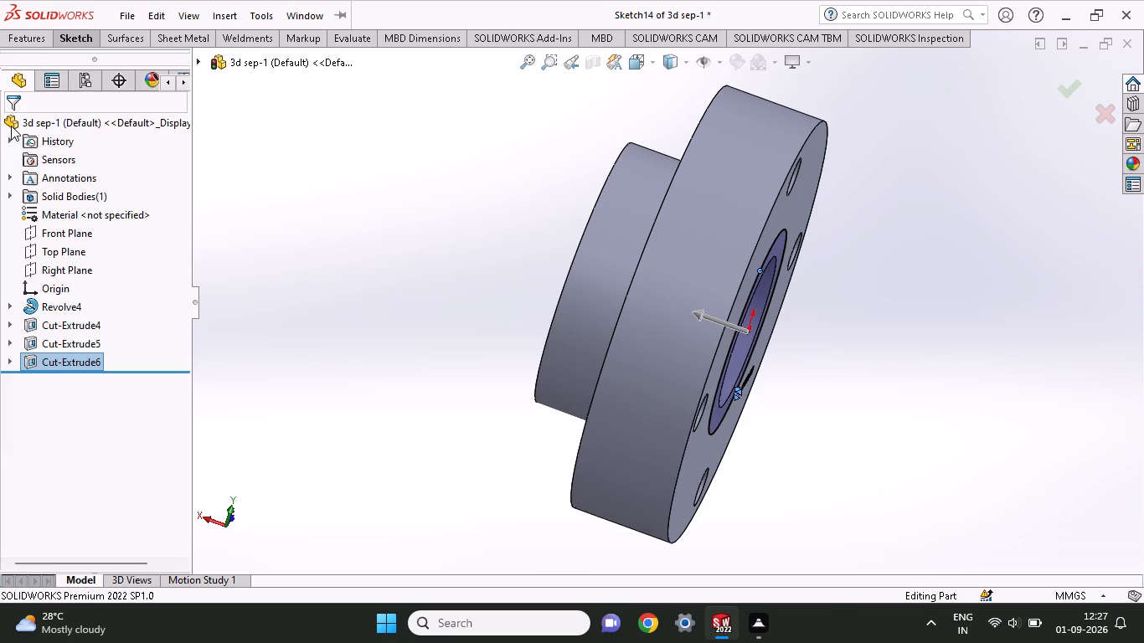
Examine the recess around the bore and the hub side of the part.
{"action": "middle_click_drag", "start_coordinate": [739, 415], "coordinate": [647, 346]}
{"action": "scroll", "coordinate": [647, 346], "scroll_direction": "up", "scroll_amount": 4}
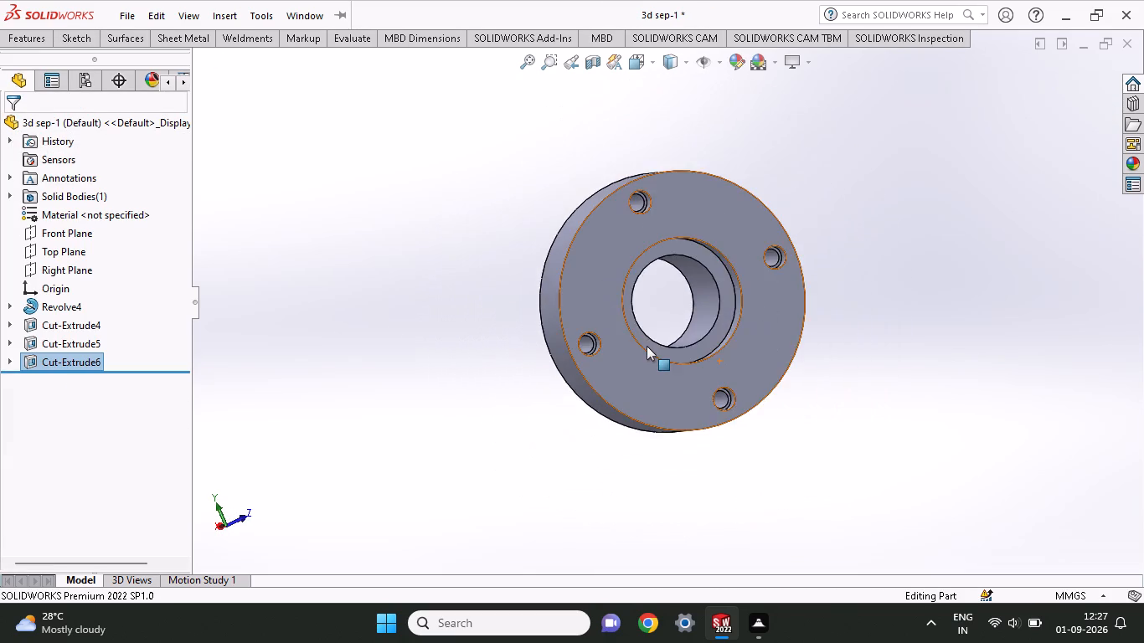
{"action": "scroll", "coordinate": [647, 346], "scroll_direction": "down", "scroll_amount": 4}
{"action": "middle_click_drag", "start_coordinate": [667, 344], "coordinate": [467, 273]}
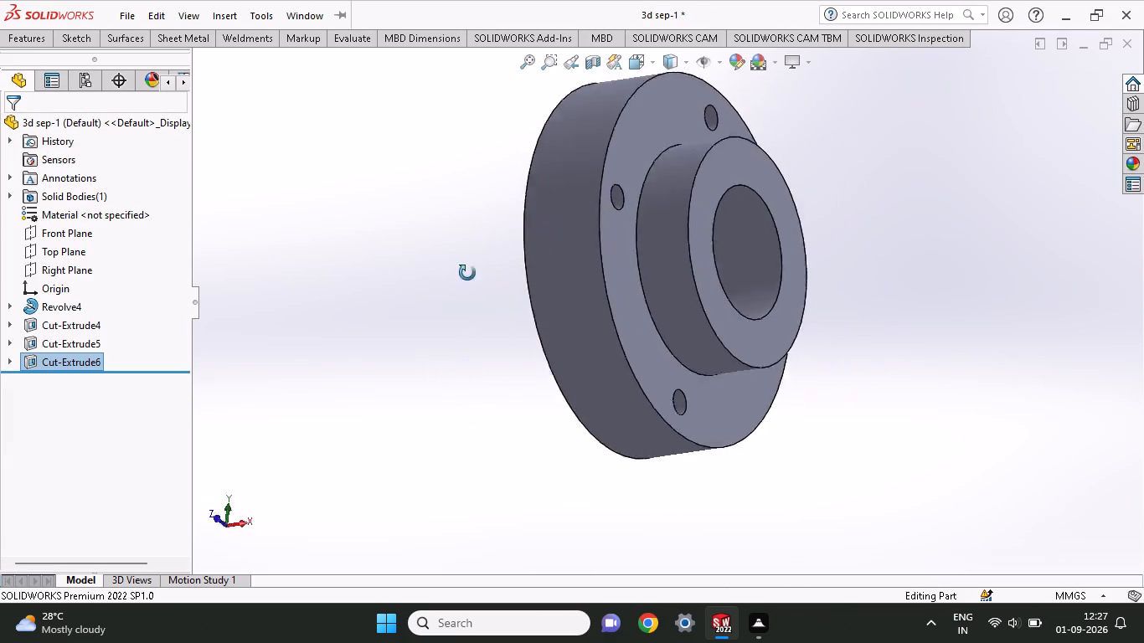
{"action": "middle_click_drag", "start_coordinate": [467, 273], "coordinate": [554, 589]}
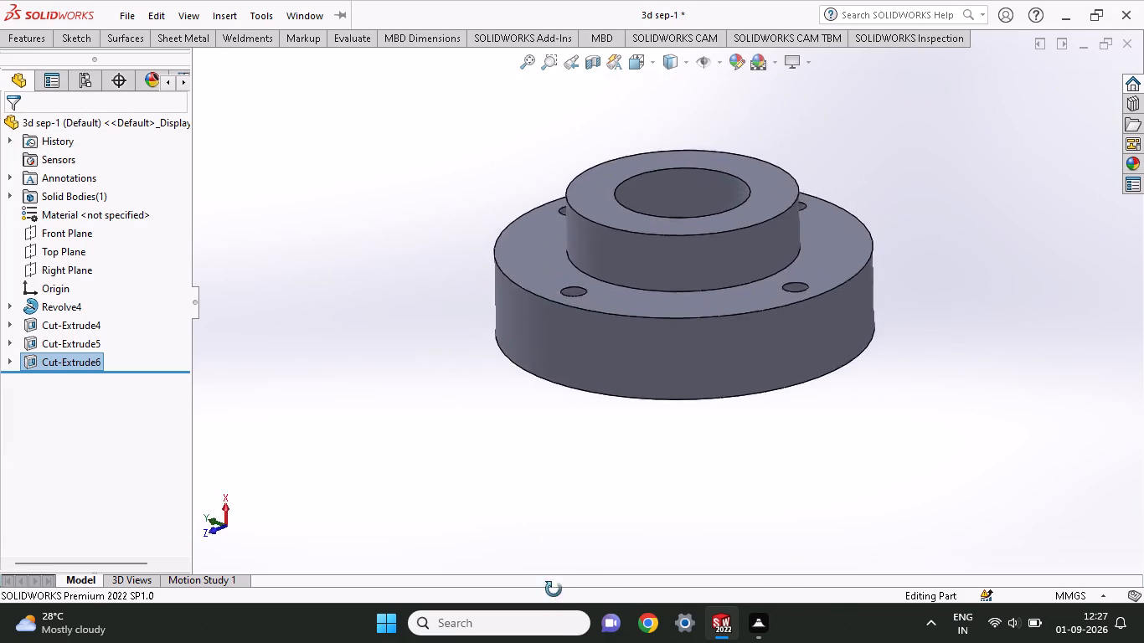
{"action": "middle_click_drag", "start_coordinate": [554, 589], "coordinate": [677, 464]}
{"action": "scroll", "coordinate": [679, 447], "scroll_direction": "down", "scroll_amount": 1}
{"action": "scroll", "coordinate": [684, 376], "scroll_direction": "down", "scroll_amount": 2}
{"action": "middle_click_drag", "start_coordinate": [684, 367], "coordinate": [642, 521]}
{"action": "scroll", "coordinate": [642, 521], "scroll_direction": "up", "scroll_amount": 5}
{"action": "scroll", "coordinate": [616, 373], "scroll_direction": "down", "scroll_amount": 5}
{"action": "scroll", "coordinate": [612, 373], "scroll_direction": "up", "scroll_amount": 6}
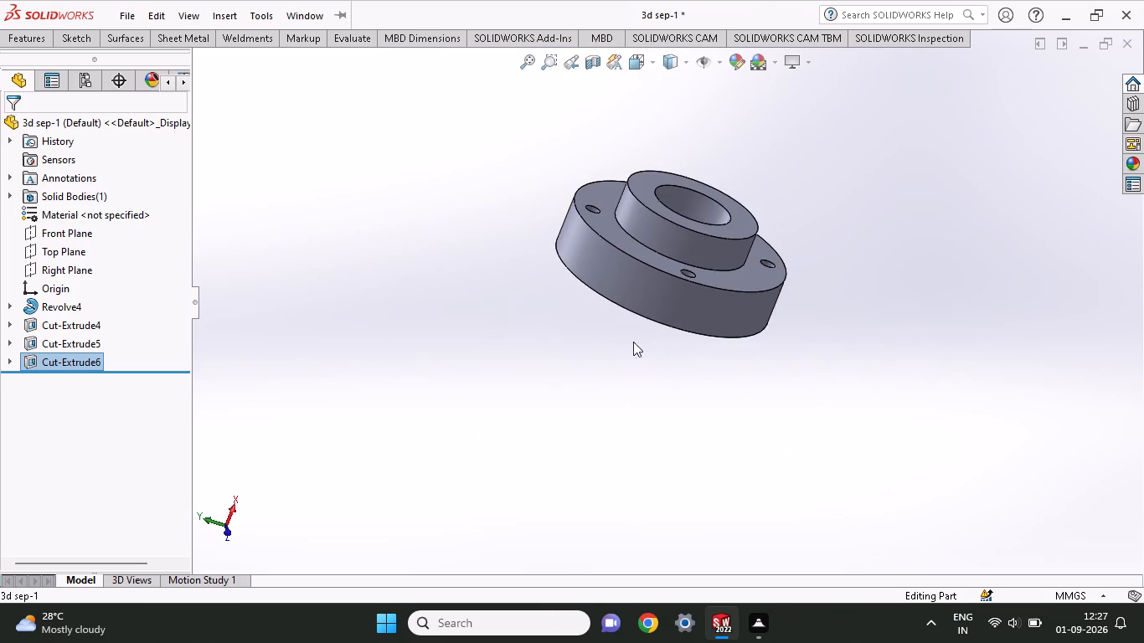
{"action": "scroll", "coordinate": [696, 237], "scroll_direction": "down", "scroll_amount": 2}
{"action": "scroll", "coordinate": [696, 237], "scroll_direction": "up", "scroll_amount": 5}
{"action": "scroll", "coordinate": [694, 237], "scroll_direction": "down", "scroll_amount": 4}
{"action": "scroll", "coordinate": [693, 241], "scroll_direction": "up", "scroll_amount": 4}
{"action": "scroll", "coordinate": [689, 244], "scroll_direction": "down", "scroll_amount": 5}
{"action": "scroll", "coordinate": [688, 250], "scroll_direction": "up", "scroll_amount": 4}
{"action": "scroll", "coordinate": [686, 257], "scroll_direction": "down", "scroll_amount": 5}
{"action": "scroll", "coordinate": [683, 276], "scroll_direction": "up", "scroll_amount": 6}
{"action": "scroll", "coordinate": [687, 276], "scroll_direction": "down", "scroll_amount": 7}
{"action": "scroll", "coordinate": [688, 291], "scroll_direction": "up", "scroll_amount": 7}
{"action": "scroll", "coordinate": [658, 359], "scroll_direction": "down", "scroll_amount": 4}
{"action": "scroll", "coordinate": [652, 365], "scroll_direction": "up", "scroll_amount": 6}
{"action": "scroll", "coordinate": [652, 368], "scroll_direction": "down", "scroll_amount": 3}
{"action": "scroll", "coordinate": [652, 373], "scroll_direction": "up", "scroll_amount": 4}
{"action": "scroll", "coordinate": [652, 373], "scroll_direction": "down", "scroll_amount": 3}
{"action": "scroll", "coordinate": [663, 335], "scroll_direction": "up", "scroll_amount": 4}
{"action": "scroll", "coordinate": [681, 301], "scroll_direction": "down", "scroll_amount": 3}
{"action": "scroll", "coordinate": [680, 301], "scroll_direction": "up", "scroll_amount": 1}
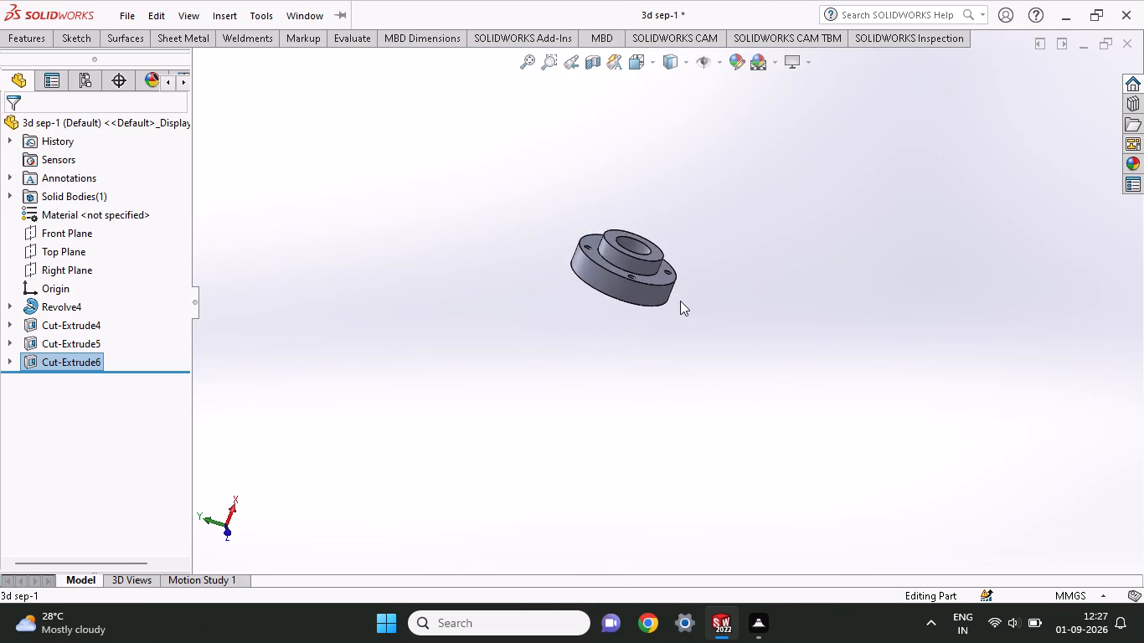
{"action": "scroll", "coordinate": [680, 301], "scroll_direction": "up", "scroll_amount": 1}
Inspect the finished part from the hub side, the rim and the recessed flange face.
{"action": "middle_click_drag", "start_coordinate": [652, 260], "coordinate": [609, 532]}
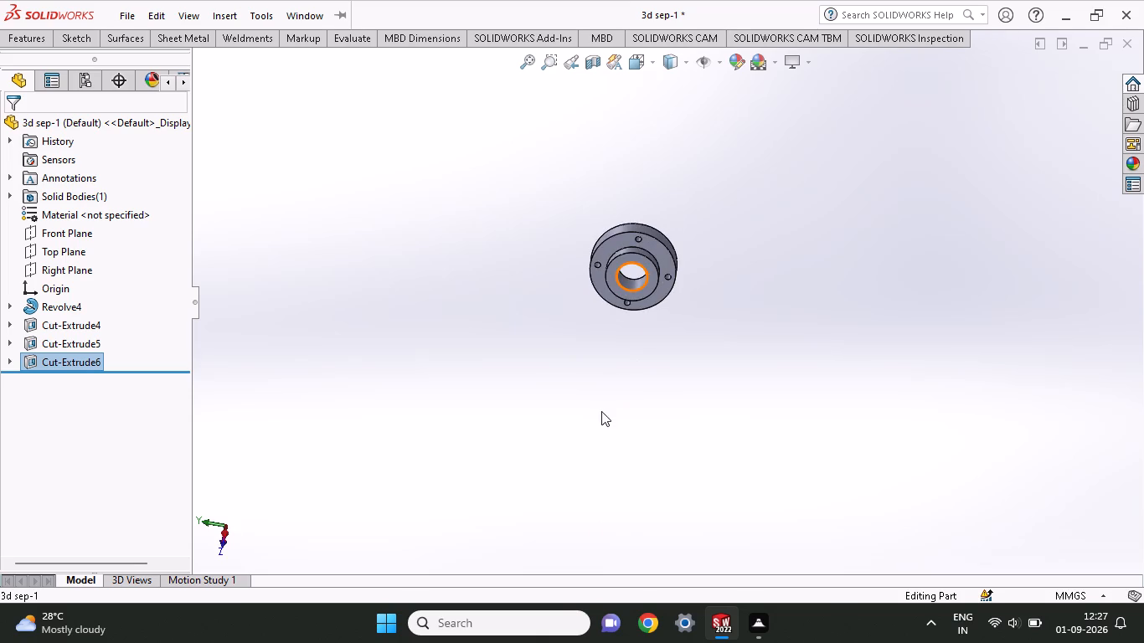
{"action": "scroll", "coordinate": [626, 327], "scroll_direction": "down", "scroll_amount": 4}
{"action": "middle_click_drag", "start_coordinate": [626, 327], "coordinate": [536, 642]}
{"action": "middle_click_drag", "start_coordinate": [677, 215], "coordinate": [677, 244]}
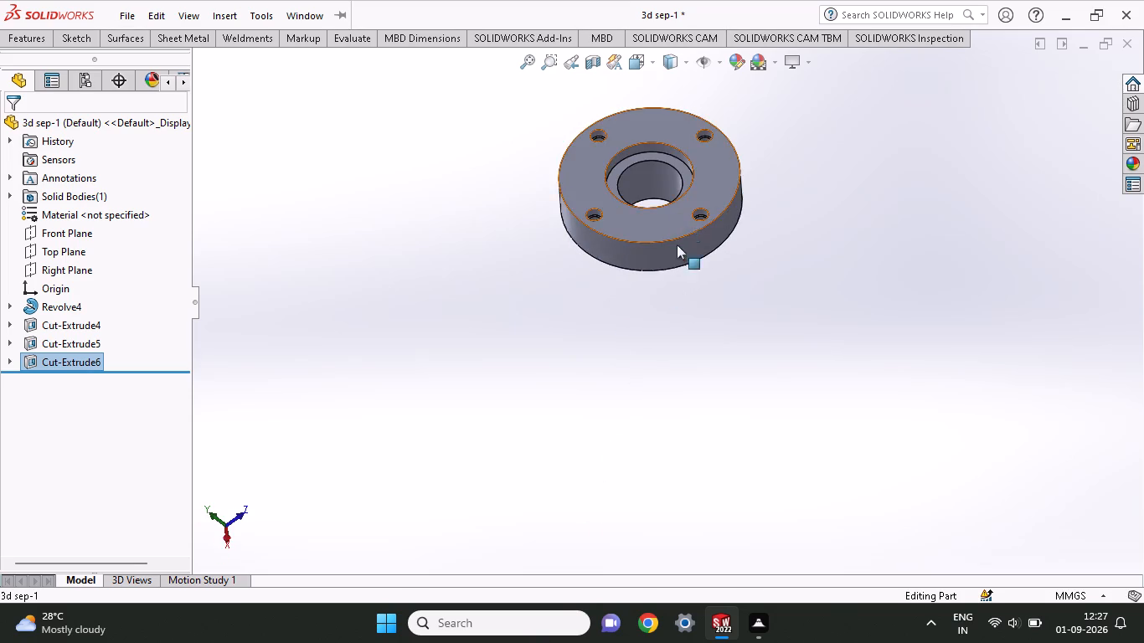
{"action": "middle_click_drag", "start_coordinate": [677, 244], "coordinate": [704, 291]}
{"action": "scroll", "coordinate": [698, 296], "scroll_direction": "down", "scroll_amount": 2}
{"action": "scroll", "coordinate": [731, 85], "scroll_direction": "up", "scroll_amount": 4}
{"action": "scroll", "coordinate": [731, 91], "scroll_direction": "down", "scroll_amount": 2}
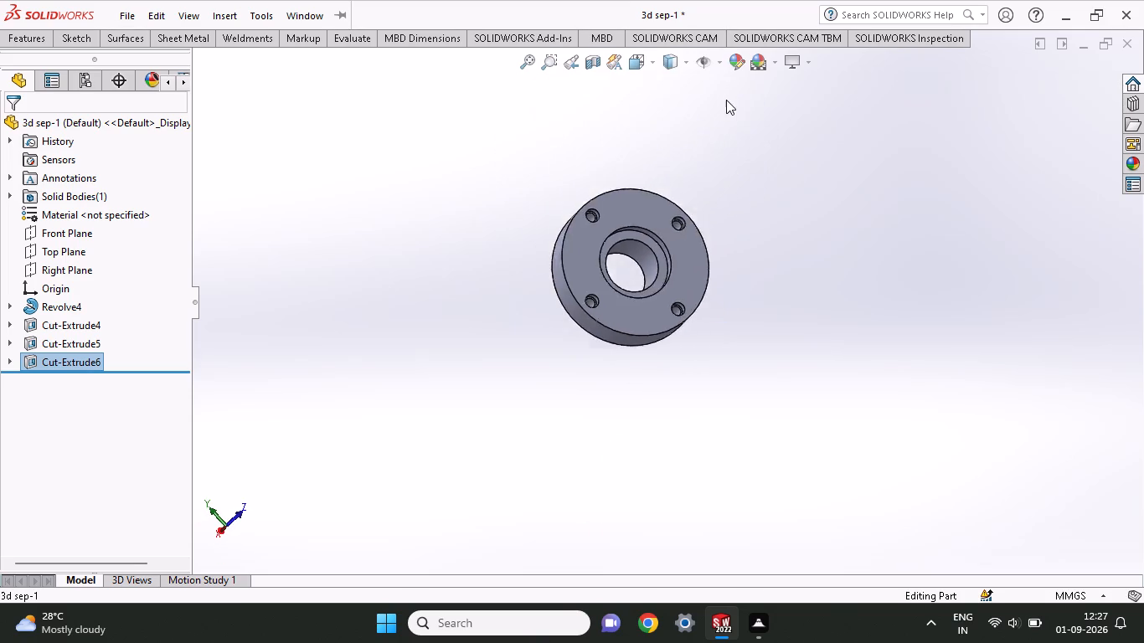
{"action": "scroll", "coordinate": [726, 100], "scroll_direction": "down", "scroll_amount": 3}
{"action": "scroll", "coordinate": [587, 266], "scroll_direction": "up", "scroll_amount": 4}
{"action": "scroll", "coordinate": [588, 266], "scroll_direction": "down", "scroll_amount": 4}
{"action": "scroll", "coordinate": [614, 500], "scroll_direction": "up", "scroll_amount": 5}
{"action": "scroll", "coordinate": [621, 500], "scroll_direction": "down", "scroll_amount": 4}
{"action": "scroll", "coordinate": [861, 291], "scroll_direction": "up", "scroll_amount": 4}
{"action": "scroll", "coordinate": [878, 289], "scroll_direction": "down", "scroll_amount": 3}
{"action": "middle_click_drag", "start_coordinate": [717, 269], "coordinate": [672, 315]}
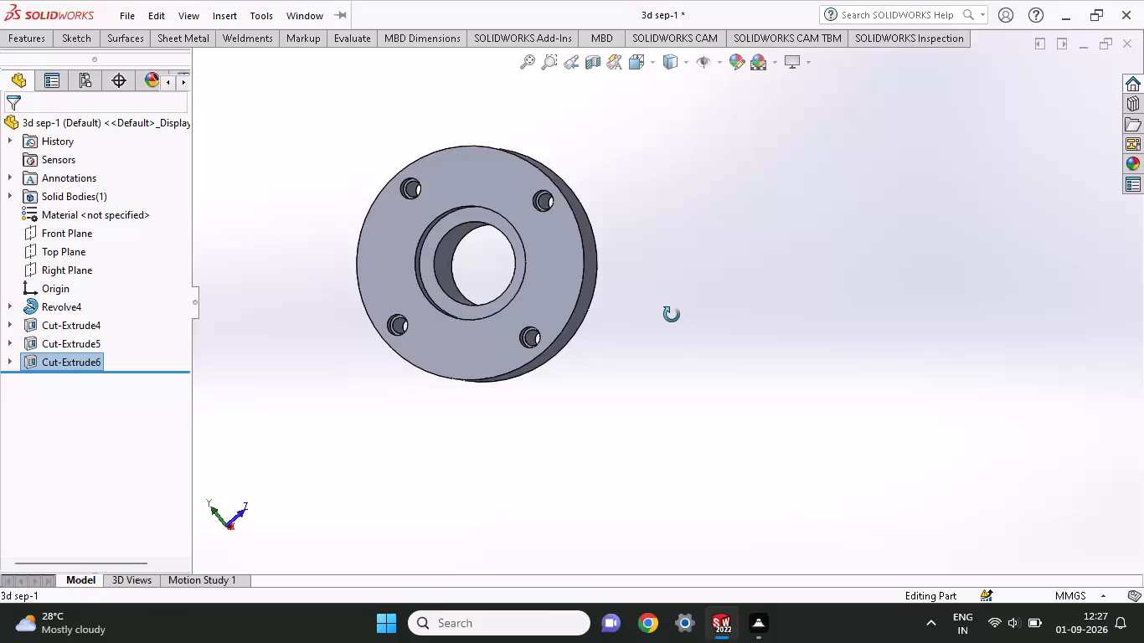
{"action": "middle_click_drag", "start_coordinate": [672, 315], "coordinate": [508, 539]}
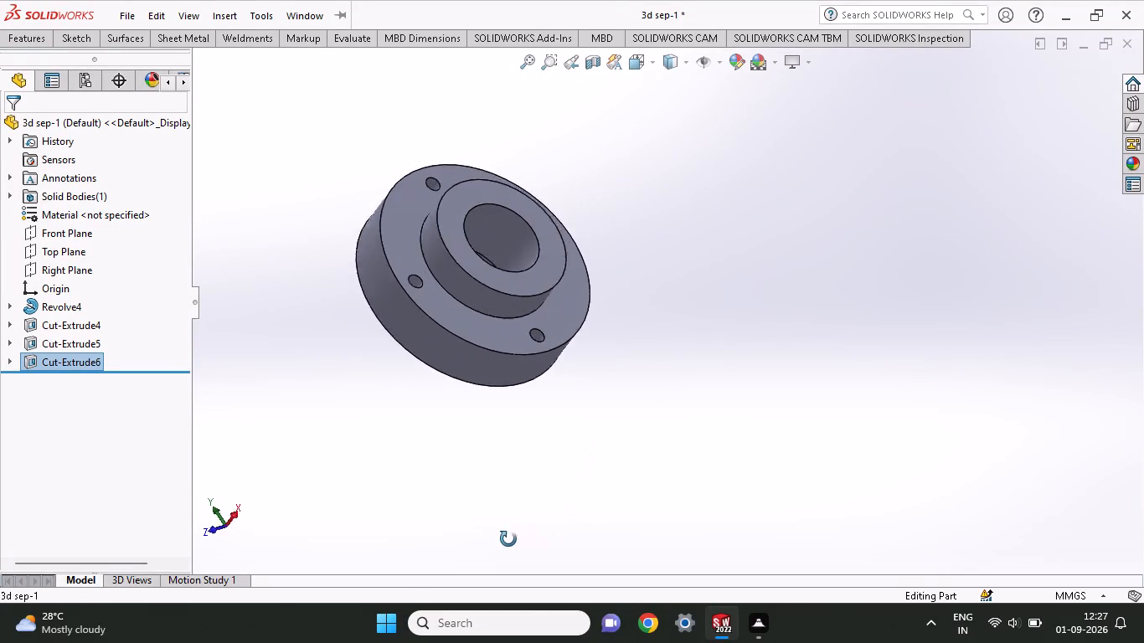
{"action": "middle_click_drag", "start_coordinate": [508, 539], "coordinate": [456, 530]}
{"action": "scroll", "coordinate": [450, 549], "scroll_direction": "up", "scroll_amount": 1}
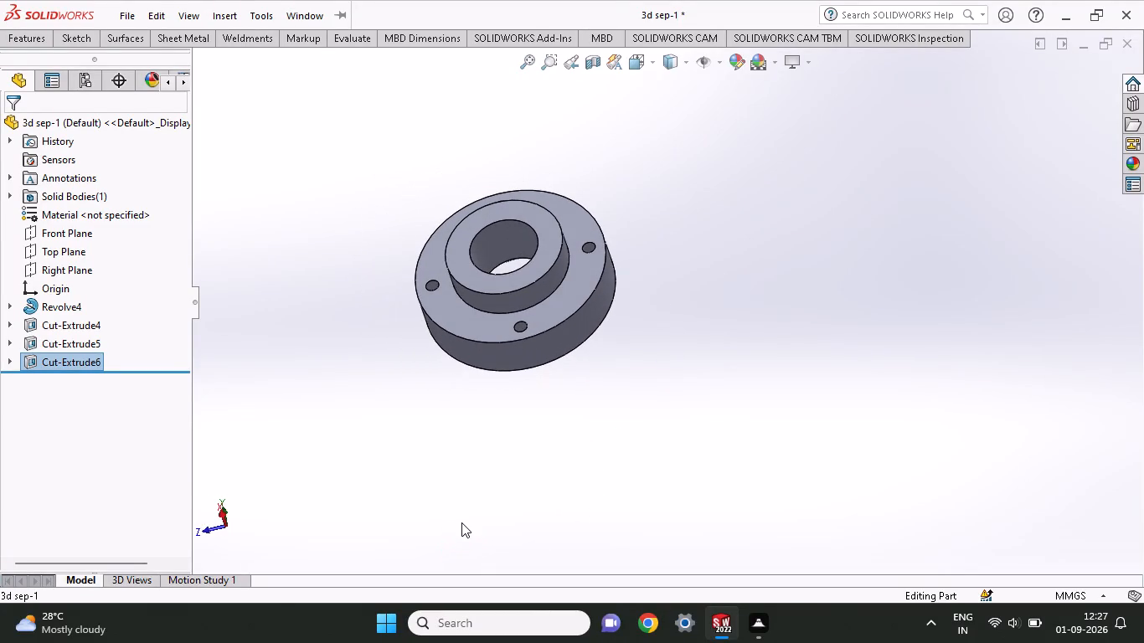
{"action": "middle_click_drag", "start_coordinate": [477, 441], "coordinate": [593, 435]}
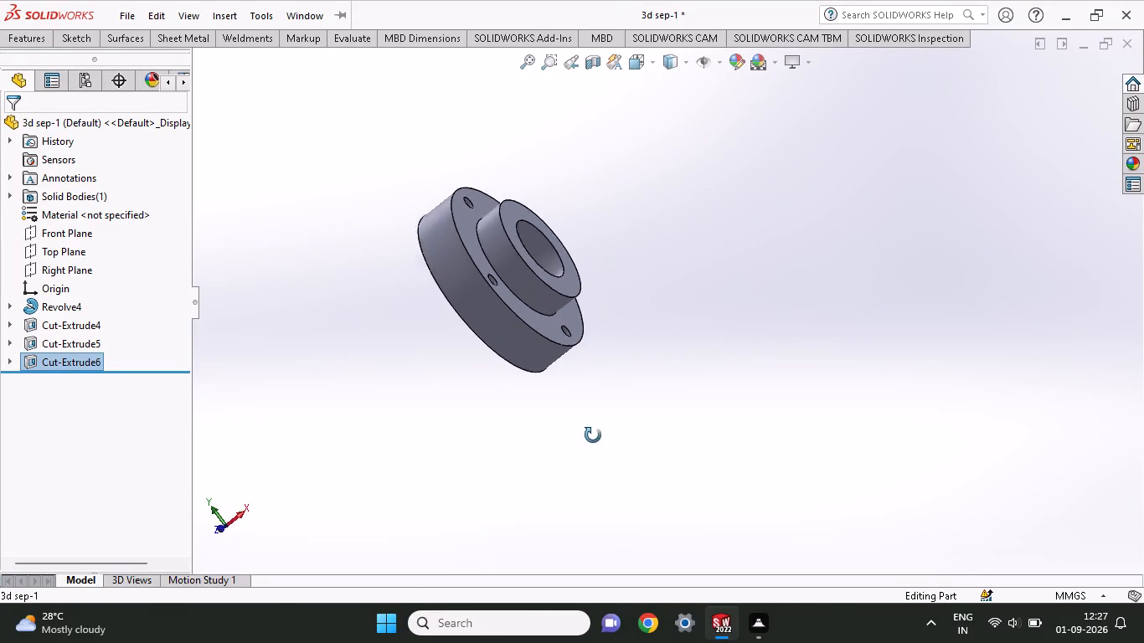
{"action": "middle_click_drag", "start_coordinate": [593, 435], "coordinate": [672, 413]}
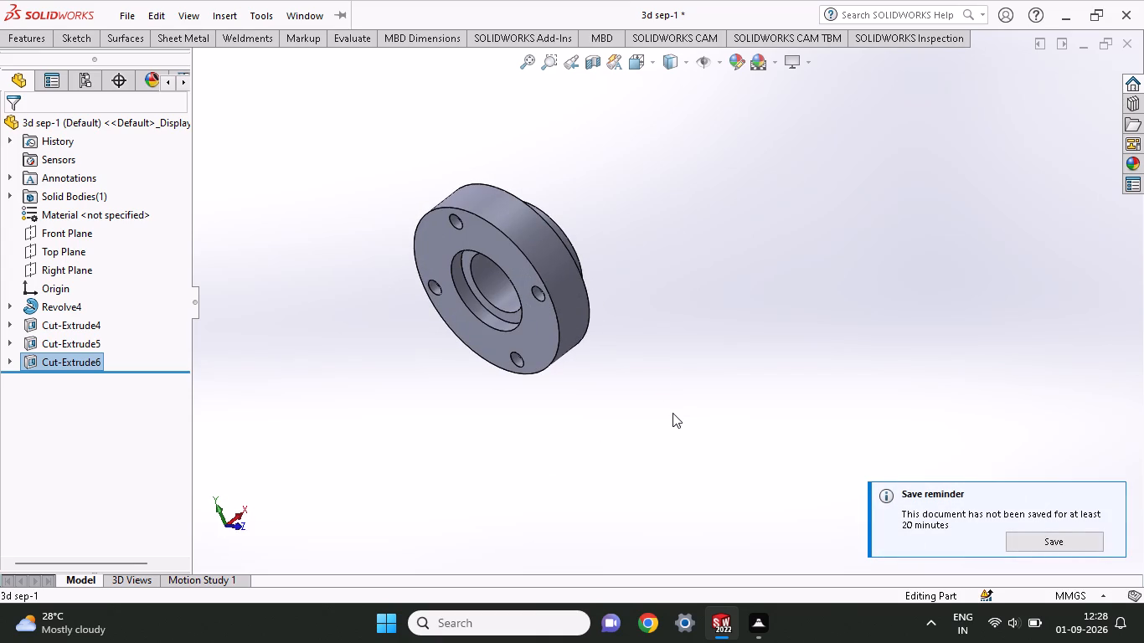
{"action": "scroll", "coordinate": [671, 413], "scroll_direction": "up", "scroll_amount": 2}
{"action": "scroll", "coordinate": [671, 413], "scroll_direction": "down", "scroll_amount": 1}
{"action": "middle_click_drag", "start_coordinate": [671, 413], "coordinate": [649, 435]}
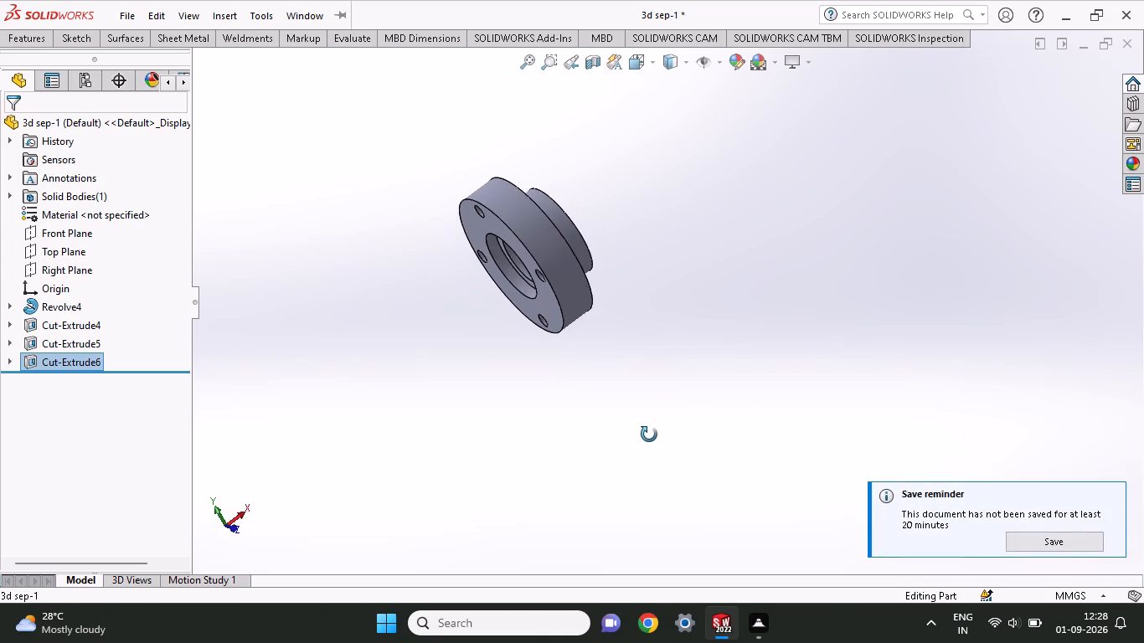
{"action": "middle_click_drag", "start_coordinate": [649, 435], "coordinate": [649, 435]}
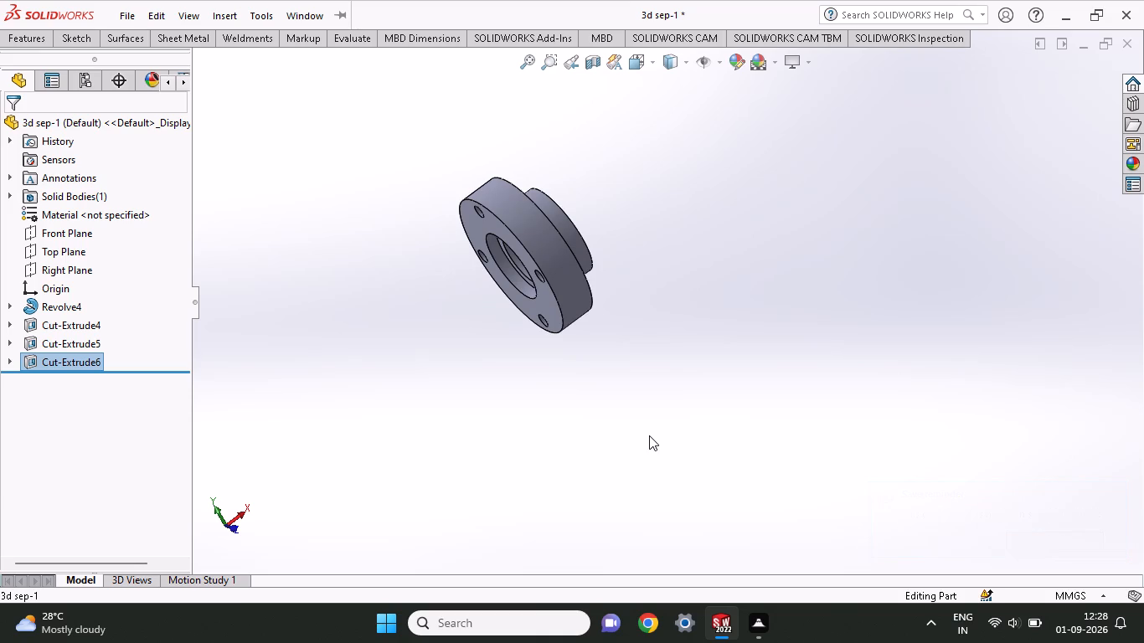
Inspect the hub side of the part and the recess and counterbored holes in the flange face.
{"action": "middle_click_drag", "start_coordinate": [649, 435], "coordinate": [614, 455]}
{"action": "scroll", "coordinate": [649, 435], "scroll_direction": "up", "scroll_amount": 1}
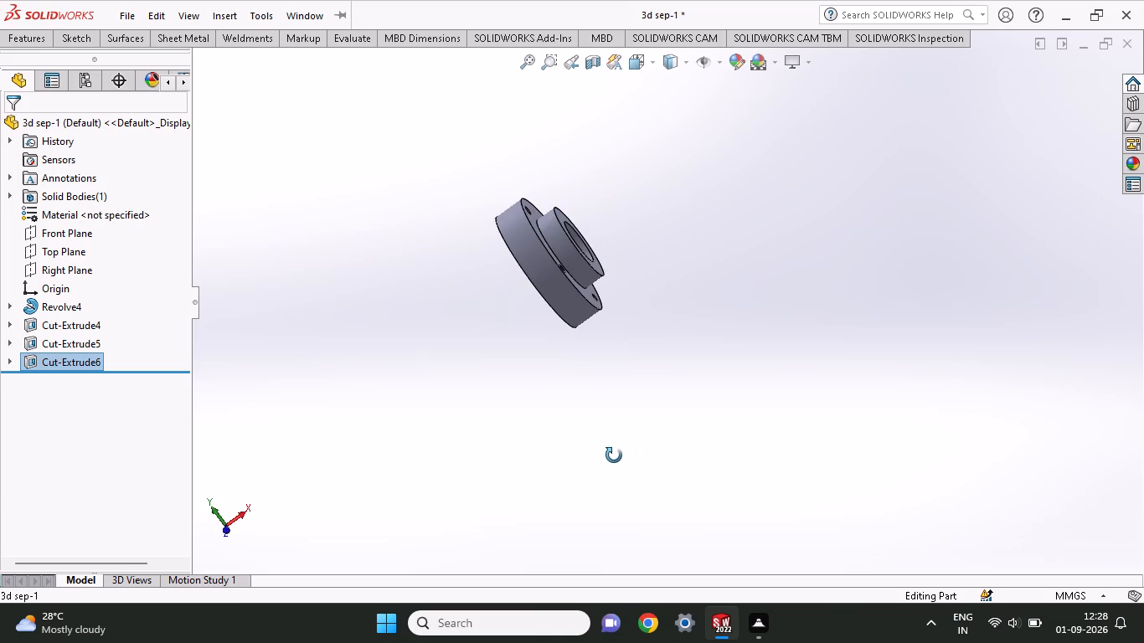
{"action": "middle_click_drag", "start_coordinate": [614, 455], "coordinate": [621, 455]}
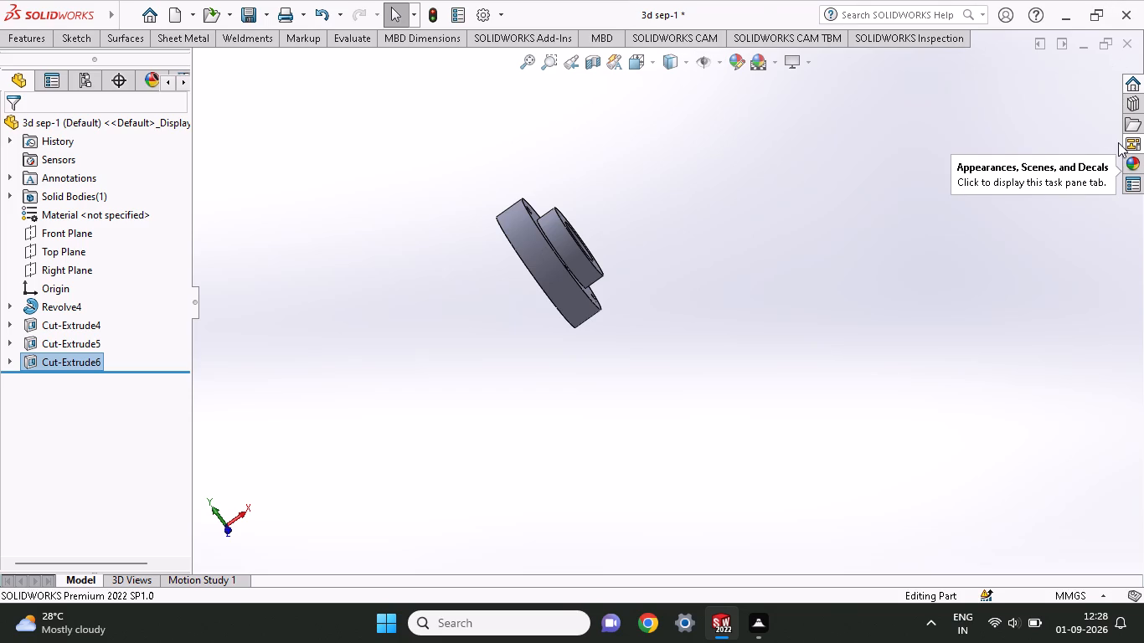
{"action": "scroll", "coordinate": [641, 285], "scroll_direction": "down", "scroll_amount": 1}
{"action": "middle_click_drag", "start_coordinate": [554, 229], "coordinate": [506, 297]}
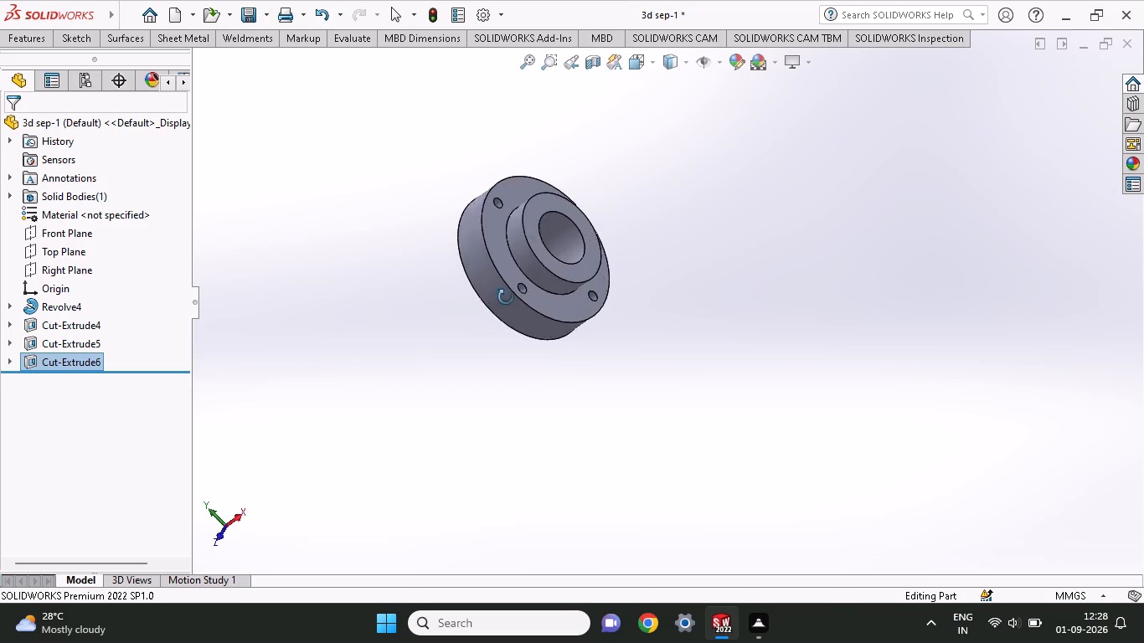
{"action": "middle_click_drag", "start_coordinate": [506, 297], "coordinate": [487, 314]}
{"action": "scroll", "coordinate": [520, 240], "scroll_direction": "down", "scroll_amount": 6}
{"action": "middle_click_drag", "start_coordinate": [554, 228], "coordinate": [714, 182]}
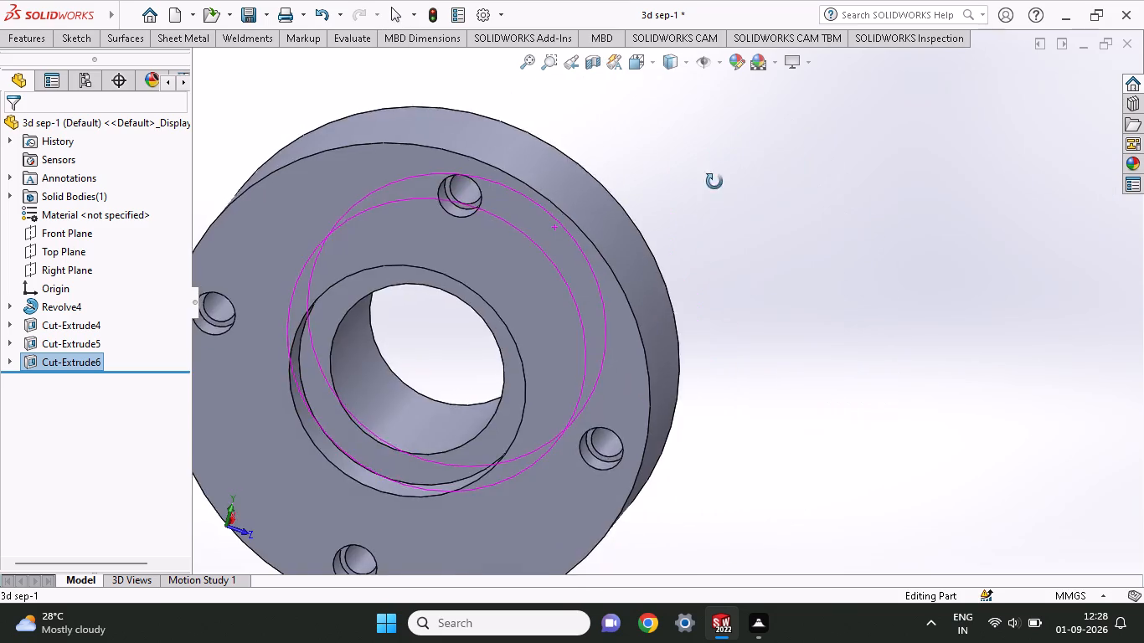
{"action": "middle_click_drag", "start_coordinate": [714, 182], "coordinate": [688, 219]}
{"action": "scroll", "coordinate": [688, 219], "scroll_direction": "up", "scroll_amount": 4}
{"action": "middle_click_drag", "start_coordinate": [799, 147], "coordinate": [627, 363]}
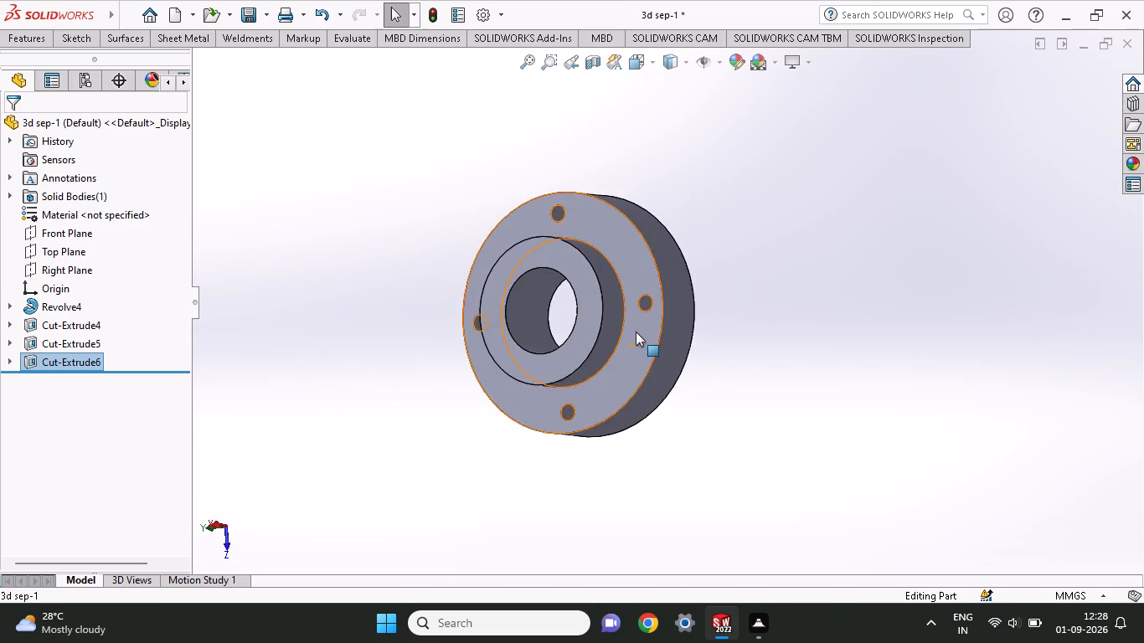
{"action": "scroll", "coordinate": [636, 332], "scroll_direction": "down", "scroll_amount": 4}
{"action": "scroll", "coordinate": [626, 265], "scroll_direction": "up", "scroll_amount": 2}
{"action": "middle_click_drag", "start_coordinate": [626, 265], "coordinate": [783, 208]}
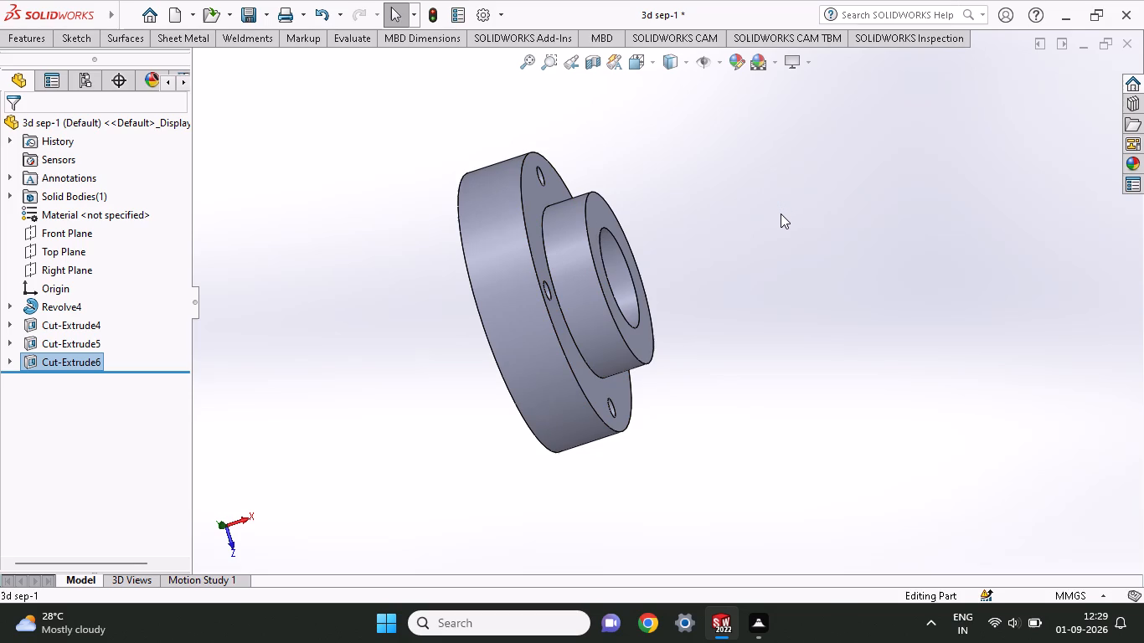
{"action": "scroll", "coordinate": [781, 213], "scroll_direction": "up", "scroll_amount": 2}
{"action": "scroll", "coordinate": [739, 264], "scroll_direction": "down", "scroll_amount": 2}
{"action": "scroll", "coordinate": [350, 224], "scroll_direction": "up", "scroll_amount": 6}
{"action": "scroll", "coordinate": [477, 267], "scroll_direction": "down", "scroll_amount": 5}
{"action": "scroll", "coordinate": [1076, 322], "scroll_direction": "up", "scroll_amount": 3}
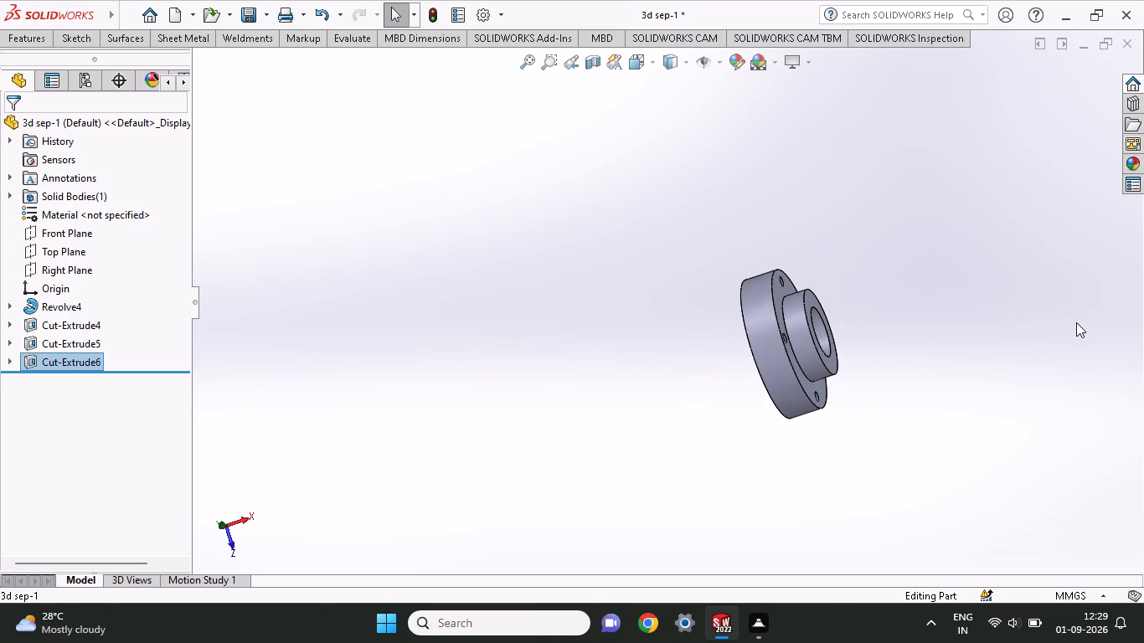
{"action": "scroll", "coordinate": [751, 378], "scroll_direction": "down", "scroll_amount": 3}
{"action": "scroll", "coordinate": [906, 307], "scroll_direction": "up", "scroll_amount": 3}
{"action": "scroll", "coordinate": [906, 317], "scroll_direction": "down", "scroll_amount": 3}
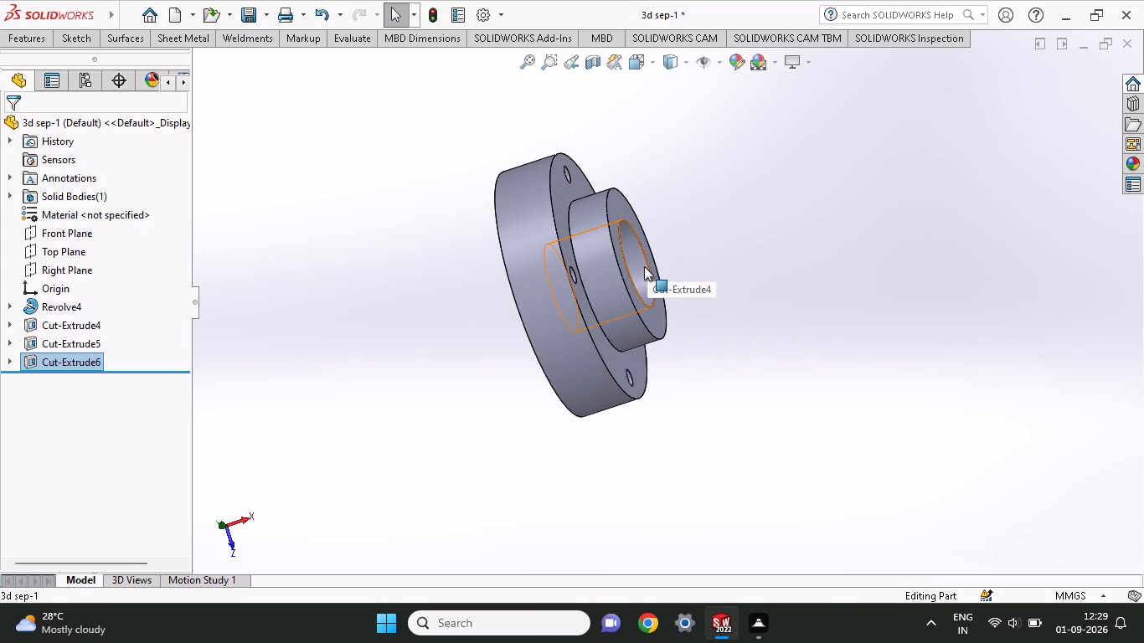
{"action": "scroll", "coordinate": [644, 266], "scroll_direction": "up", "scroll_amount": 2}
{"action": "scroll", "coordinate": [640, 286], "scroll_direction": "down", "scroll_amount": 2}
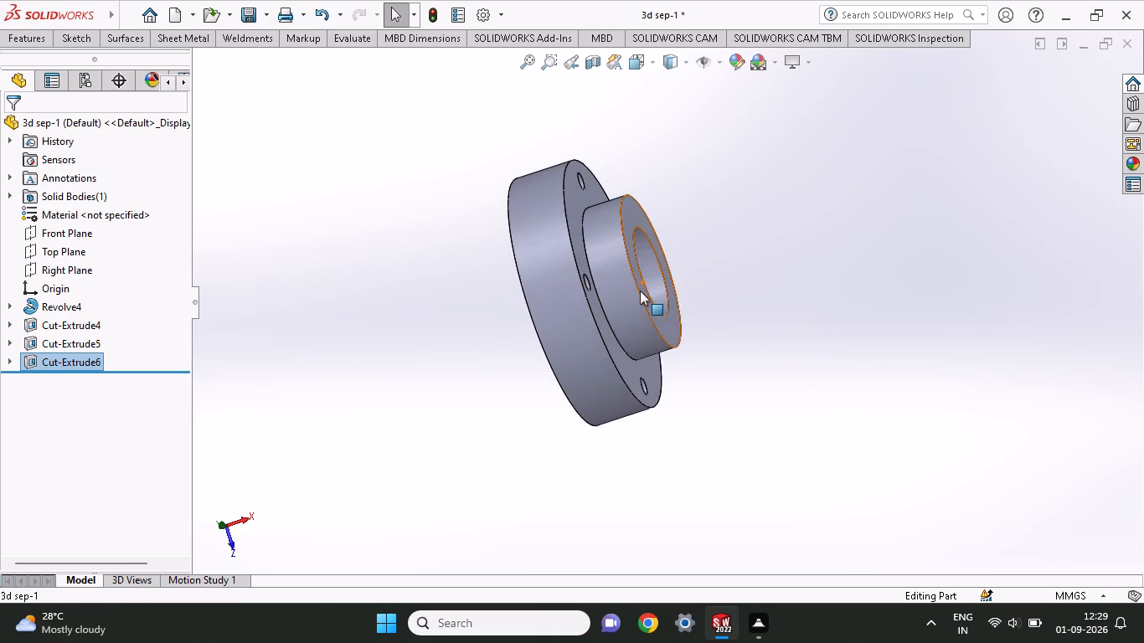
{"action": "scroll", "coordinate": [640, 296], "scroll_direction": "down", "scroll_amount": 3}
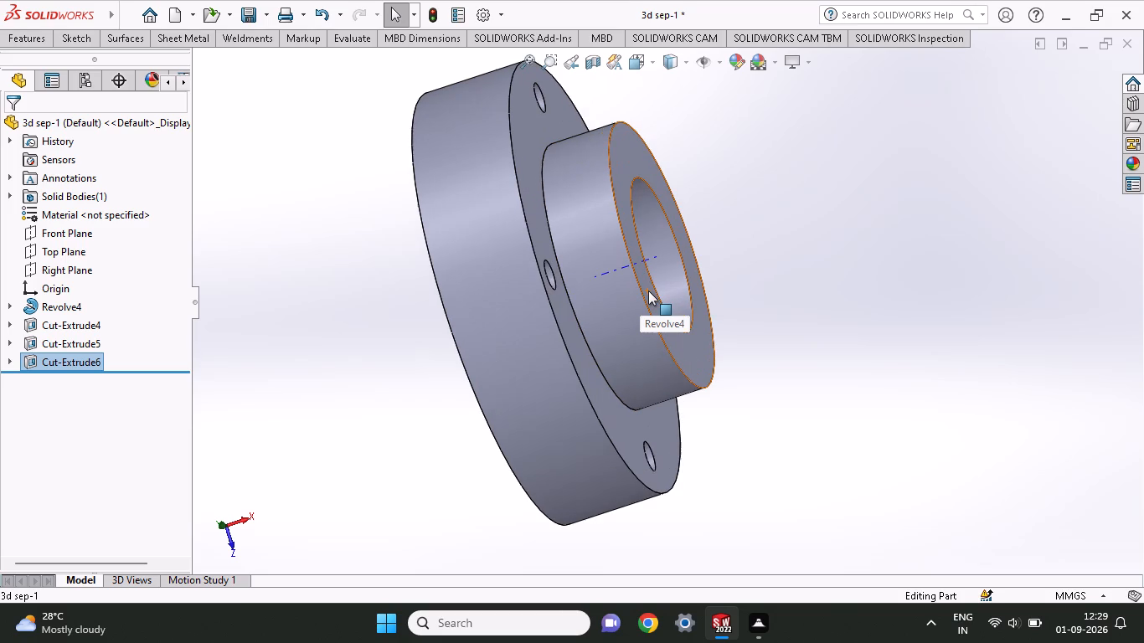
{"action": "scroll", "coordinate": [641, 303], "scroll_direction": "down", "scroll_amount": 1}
Examine the counterbored holes and the recess around the bore, and the stepped hub on the opposite side.
{"action": "middle_click_drag", "start_coordinate": [640, 297], "coordinate": [660, 273]}
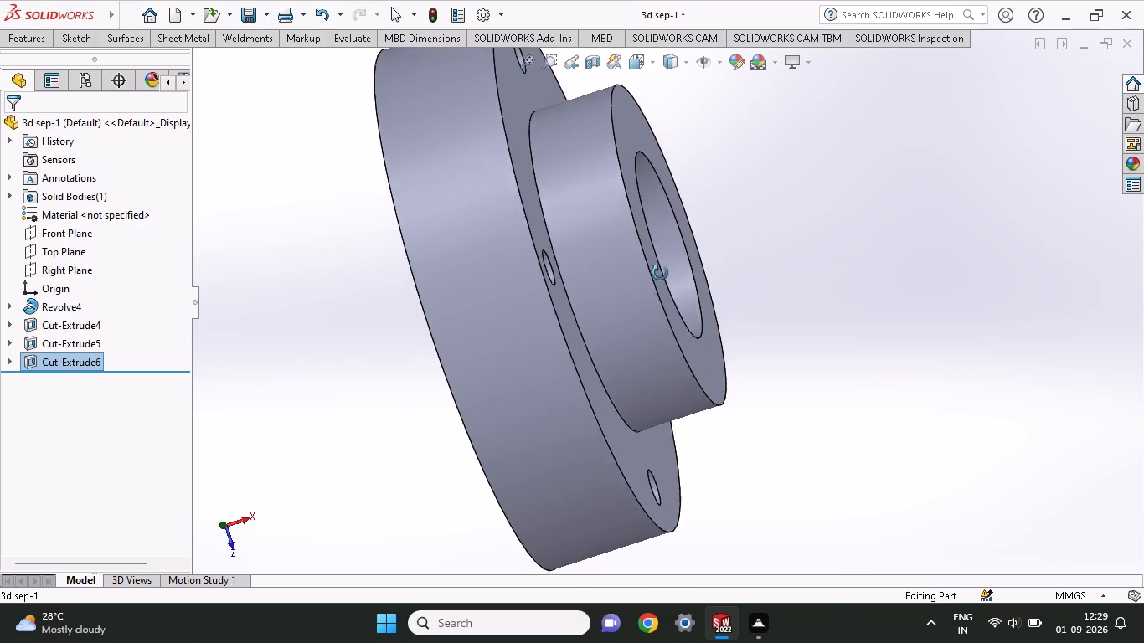
{"action": "middle_click_drag", "start_coordinate": [660, 273], "coordinate": [732, 282]}
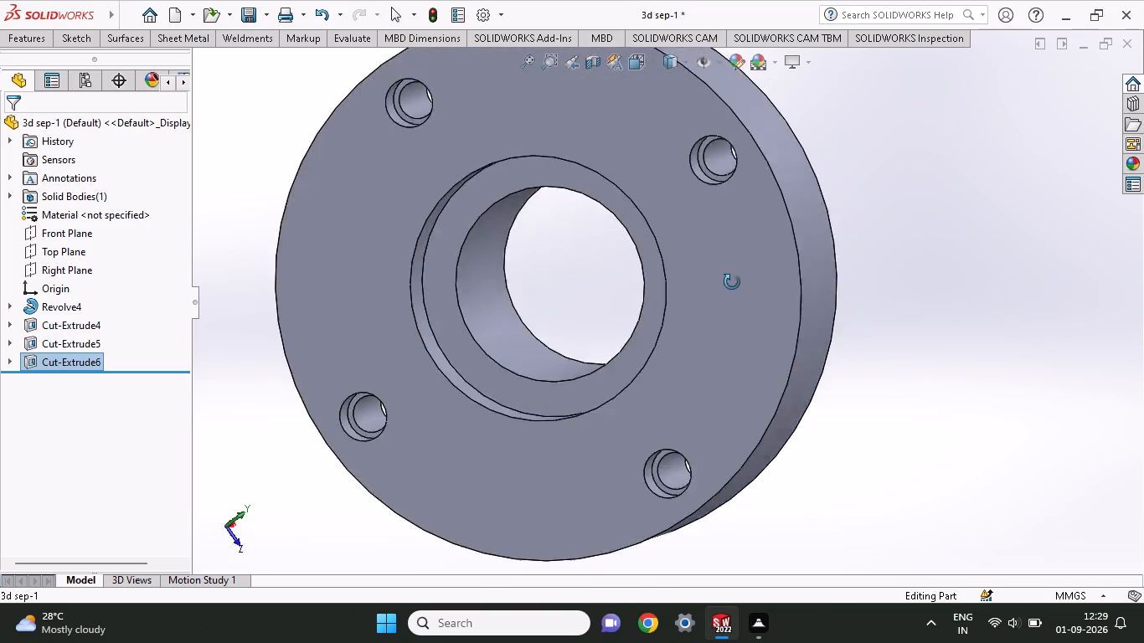
{"action": "middle_click_drag", "start_coordinate": [732, 282], "coordinate": [705, 311]}
{"action": "scroll", "coordinate": [688, 316], "scroll_direction": "up", "scroll_amount": 5}
{"action": "scroll", "coordinate": [639, 322], "scroll_direction": "down", "scroll_amount": 3}
{"action": "middle_click_drag", "start_coordinate": [674, 281], "coordinate": [723, 260]}
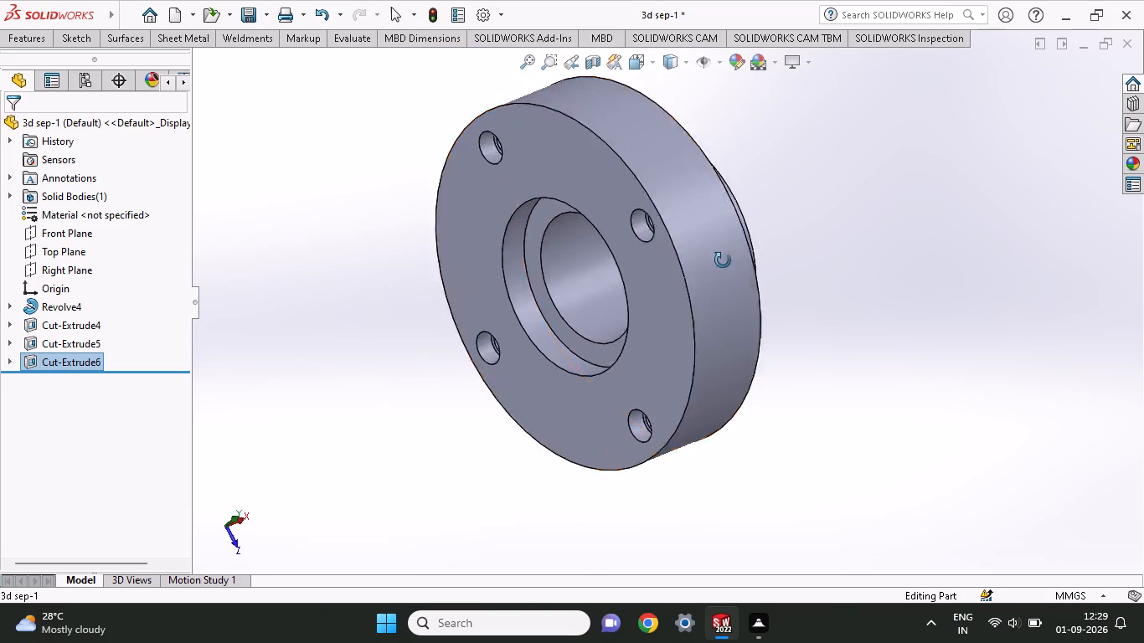
{"action": "middle_click_drag", "start_coordinate": [723, 260], "coordinate": [487, 380]}
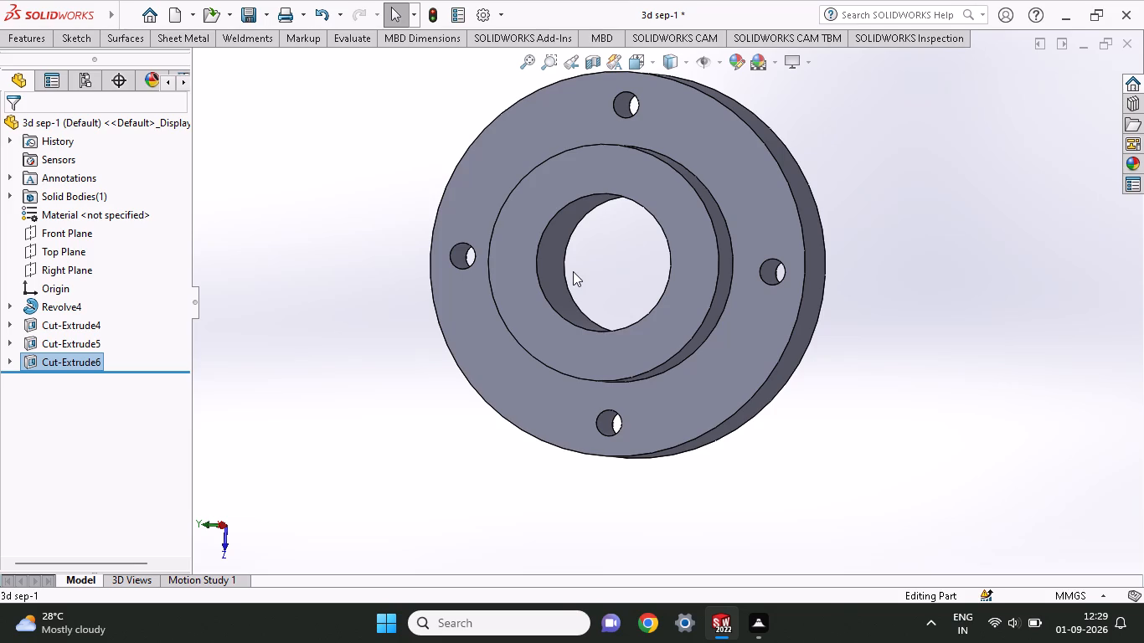
{"action": "scroll", "coordinate": [626, 372], "scroll_direction": "down", "scroll_amount": 1}
{"action": "scroll", "coordinate": [626, 383], "scroll_direction": "up", "scroll_amount": 2}
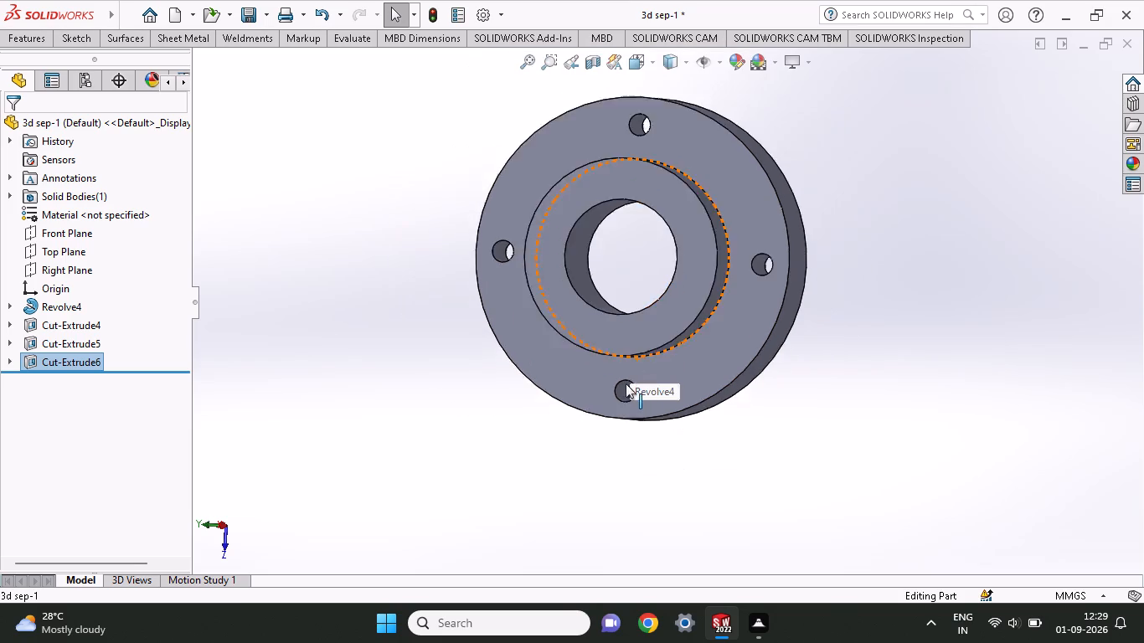
{"action": "scroll", "coordinate": [626, 383], "scroll_direction": "up", "scroll_amount": 2}
{"action": "scroll", "coordinate": [626, 388], "scroll_direction": "down", "scroll_amount": 3}
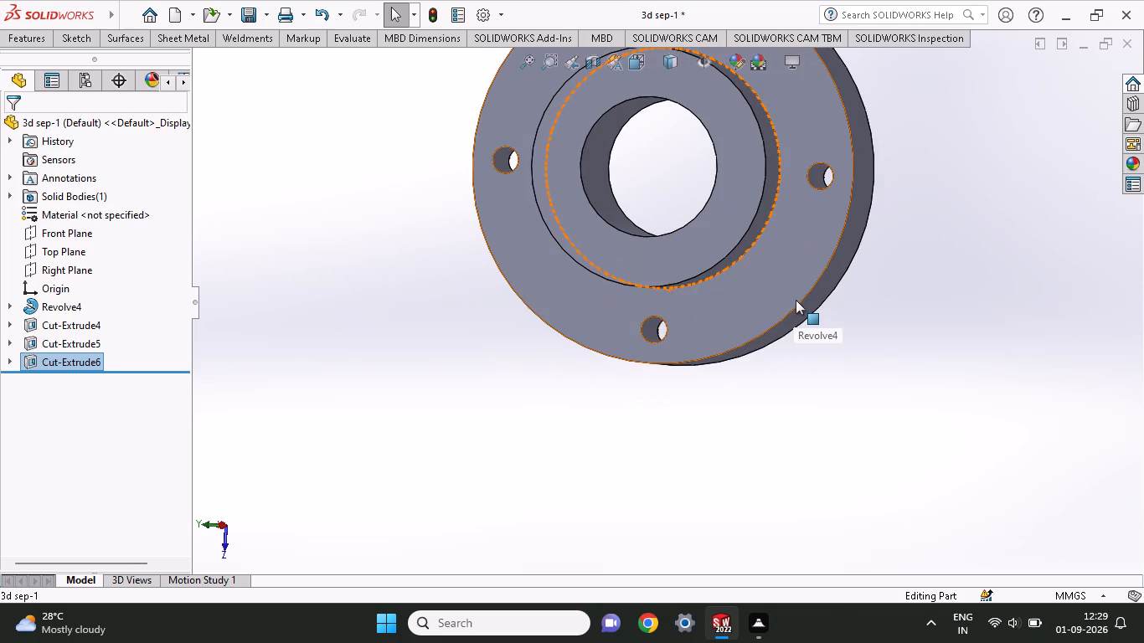
{"action": "middle_click_drag", "start_coordinate": [795, 303], "coordinate": [777, 335]}
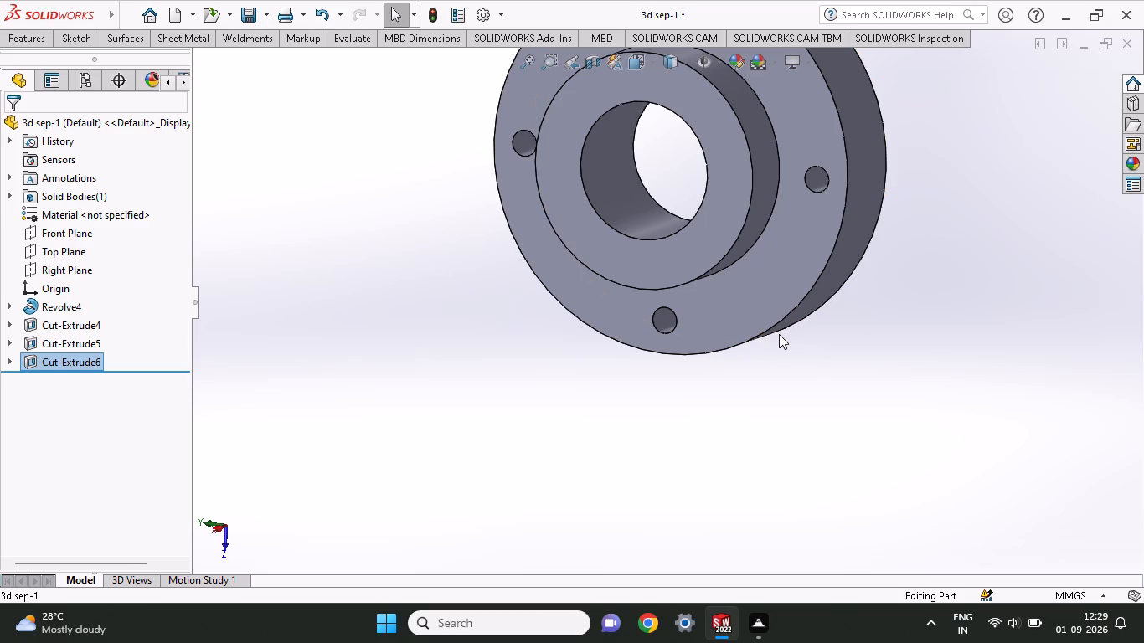
{"action": "scroll", "coordinate": [771, 339], "scroll_direction": "up", "scroll_amount": 3}
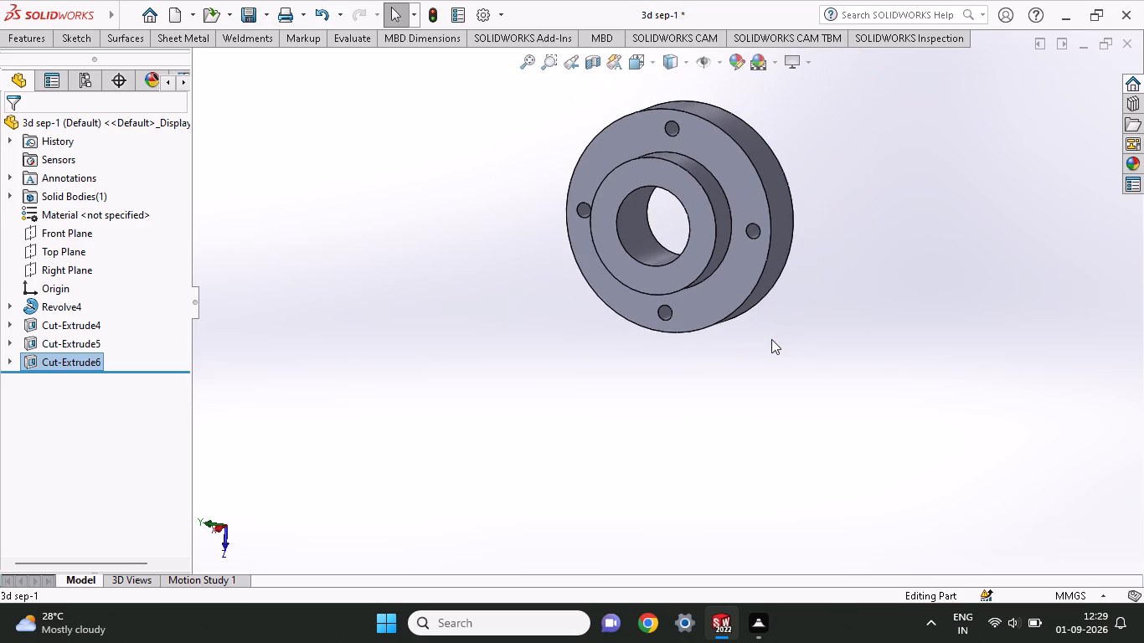
{"action": "middle_click_drag", "start_coordinate": [636, 140], "coordinate": [665, 129]}
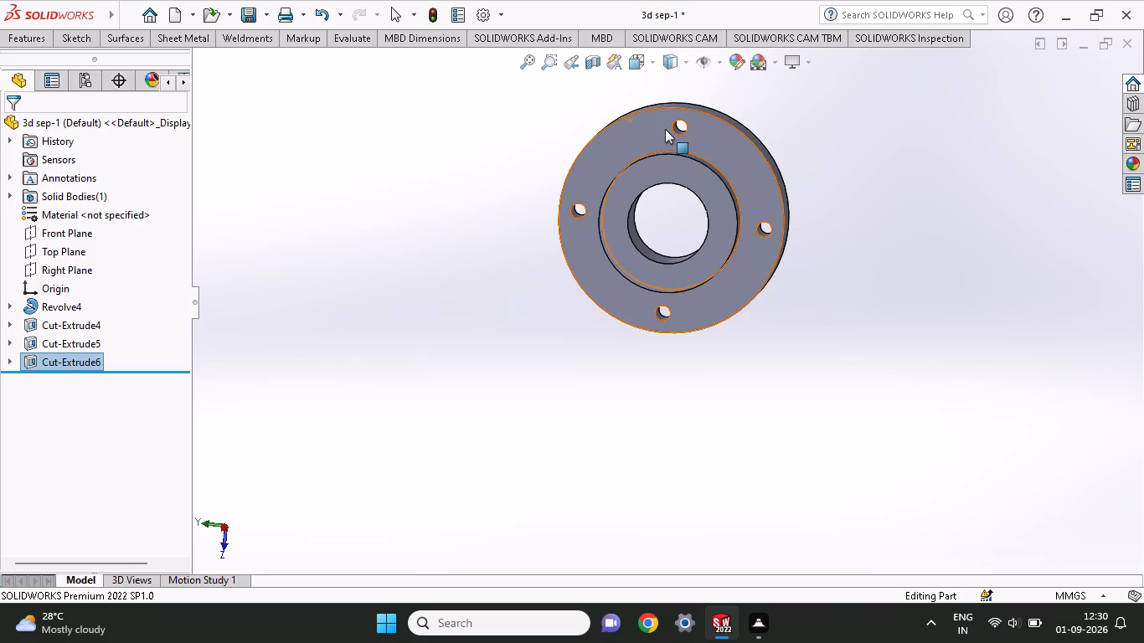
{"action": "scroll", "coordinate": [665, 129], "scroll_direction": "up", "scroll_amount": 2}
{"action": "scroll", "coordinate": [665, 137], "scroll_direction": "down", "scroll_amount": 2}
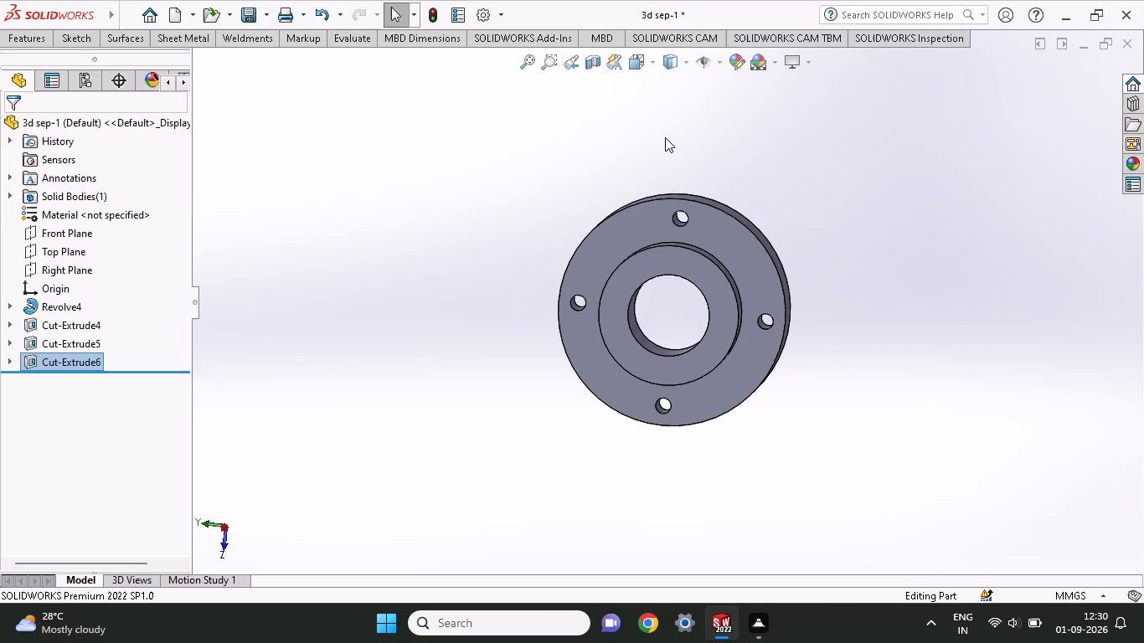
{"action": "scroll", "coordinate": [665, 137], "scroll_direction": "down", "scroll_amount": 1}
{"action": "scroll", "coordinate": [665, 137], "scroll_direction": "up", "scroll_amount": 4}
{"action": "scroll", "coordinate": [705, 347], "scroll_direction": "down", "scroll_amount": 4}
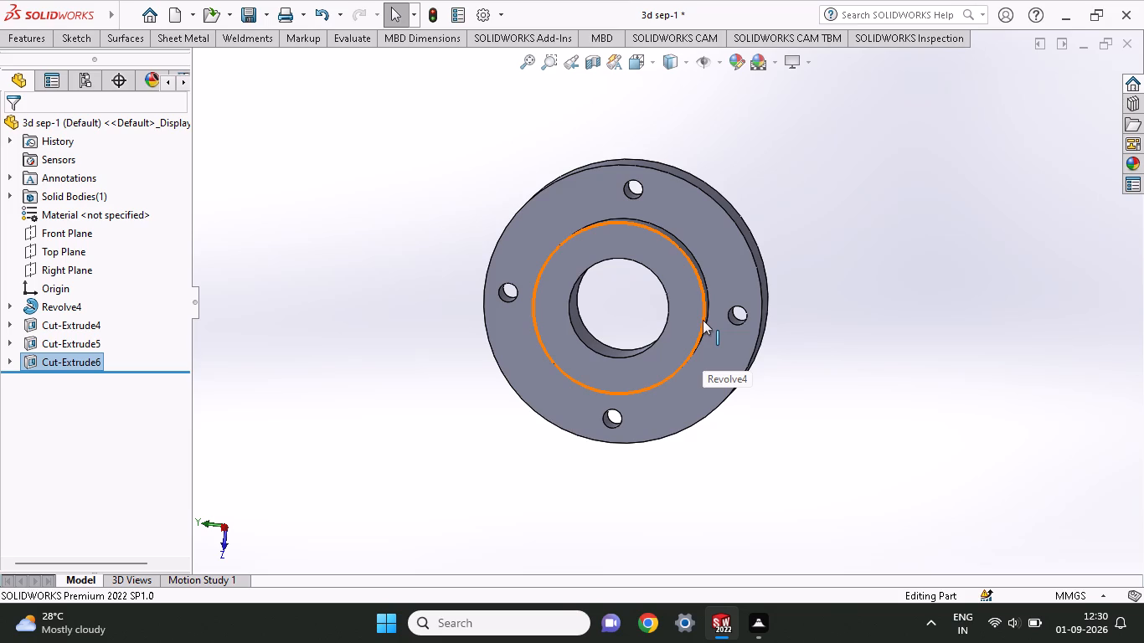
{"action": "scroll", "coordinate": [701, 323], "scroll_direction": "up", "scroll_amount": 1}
Inspect the part all round, covering the hub step, the flange rim, the through bore and the recessed flange face.
{"action": "middle_click_drag", "start_coordinate": [701, 323], "coordinate": [735, 291]}
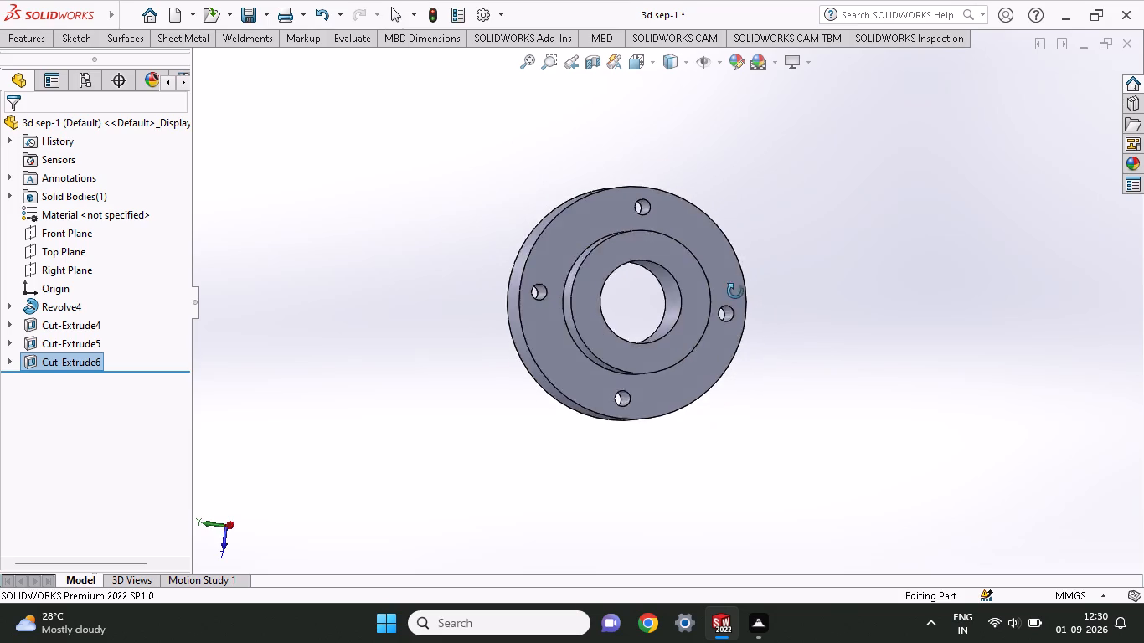
{"action": "middle_click_drag", "start_coordinate": [735, 291], "coordinate": [544, 408]}
{"action": "scroll", "coordinate": [612, 322], "scroll_direction": "down", "scroll_amount": 4}
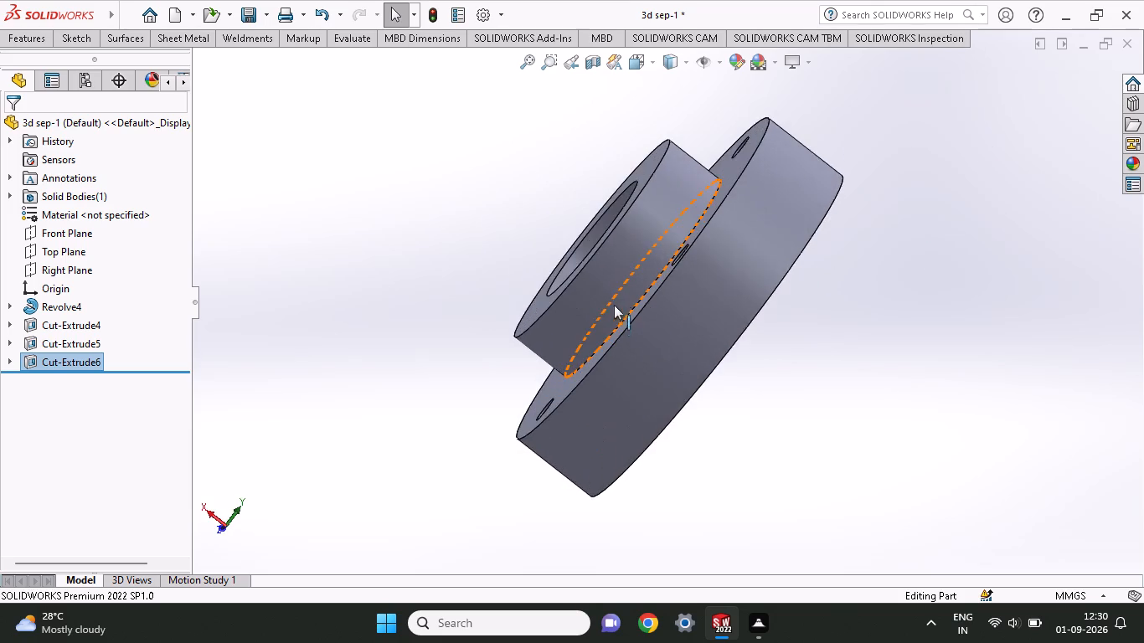
{"action": "scroll", "coordinate": [616, 273], "scroll_direction": "up", "scroll_amount": 3}
{"action": "middle_click_drag", "start_coordinate": [616, 273], "coordinate": [738, 444]}
{"action": "scroll", "coordinate": [699, 181], "scroll_direction": "down", "scroll_amount": 4}
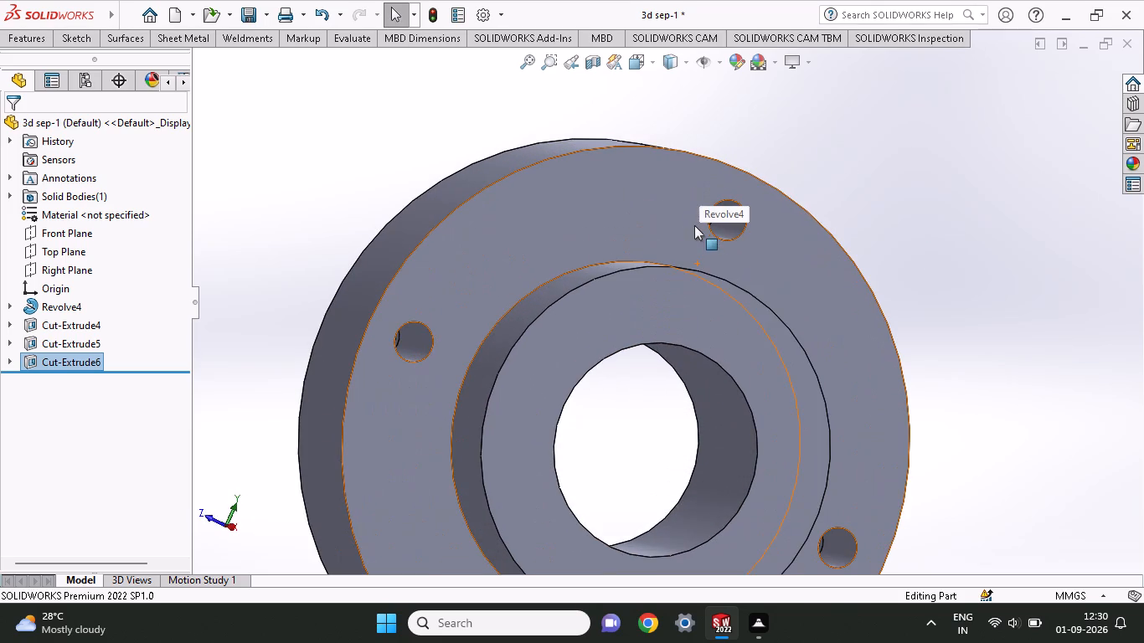
{"action": "scroll", "coordinate": [701, 285], "scroll_direction": "up", "scroll_amount": 5}
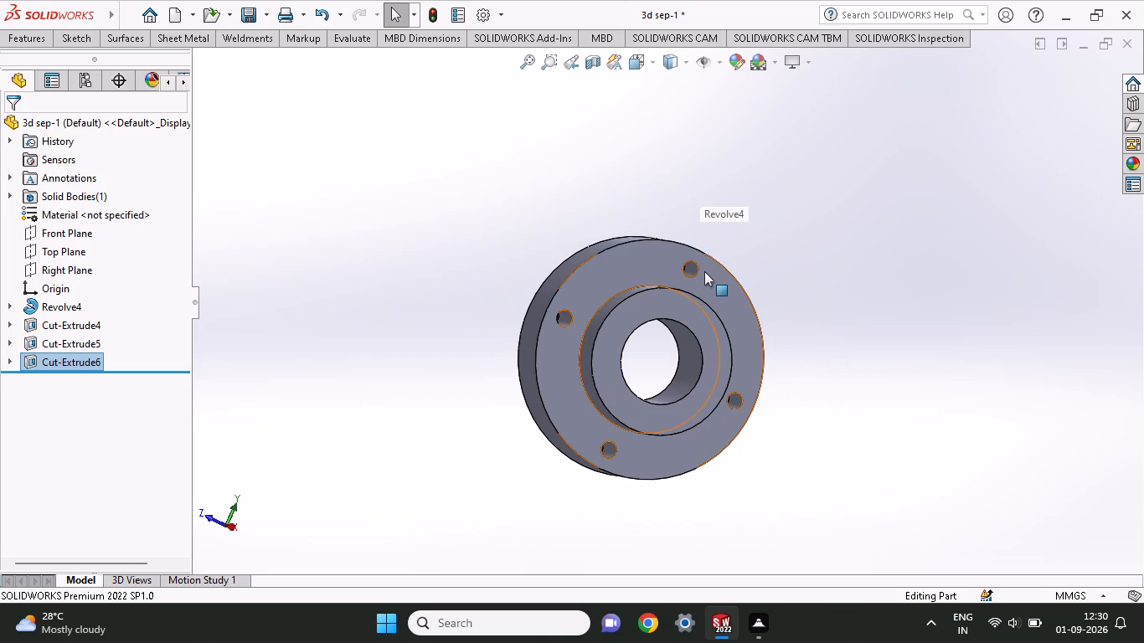
{"action": "scroll", "coordinate": [738, 315], "scroll_direction": "up", "scroll_amount": 3}
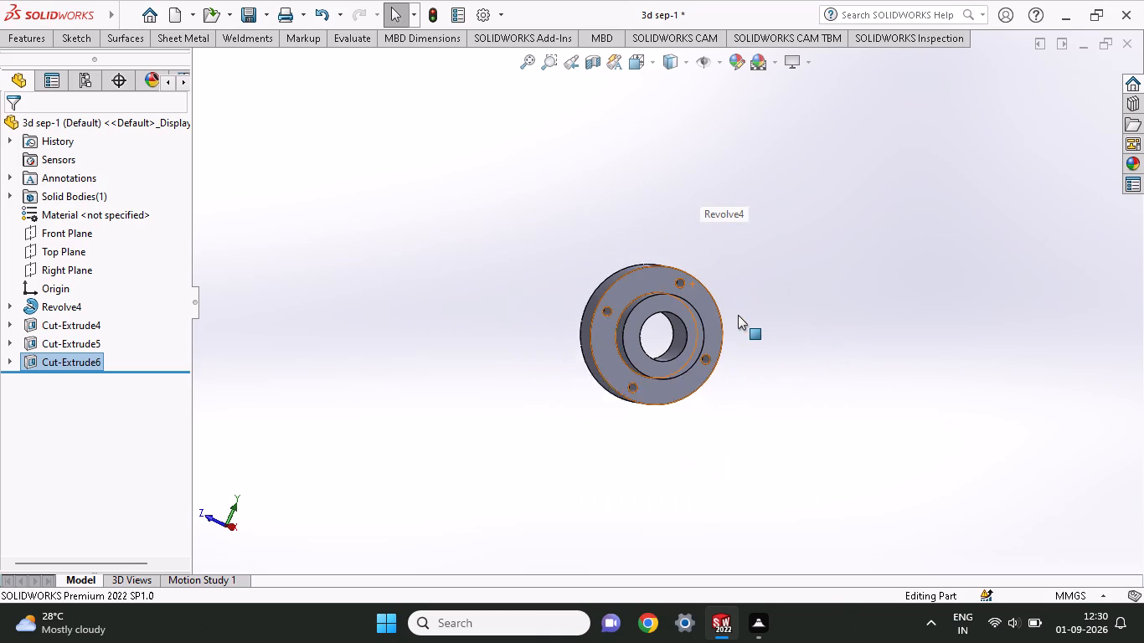
{"action": "scroll", "coordinate": [738, 315], "scroll_direction": "up", "scroll_amount": 1}
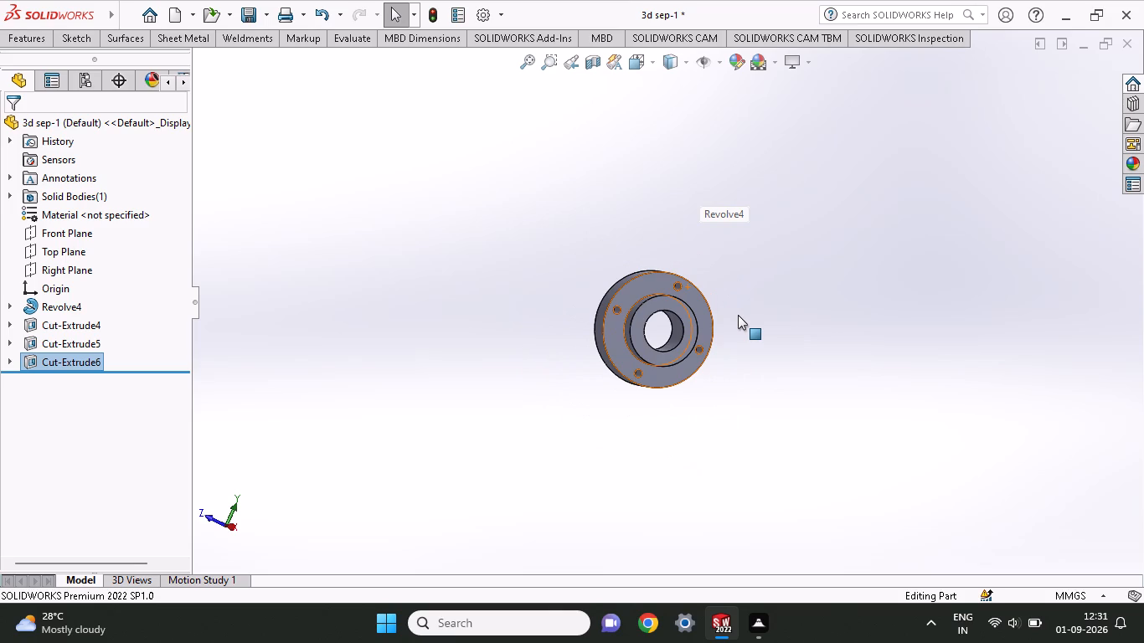
{"action": "scroll", "coordinate": [738, 316], "scroll_direction": "down", "scroll_amount": 5}
{"action": "scroll", "coordinate": [738, 318], "scroll_direction": "up", "scroll_amount": 1}
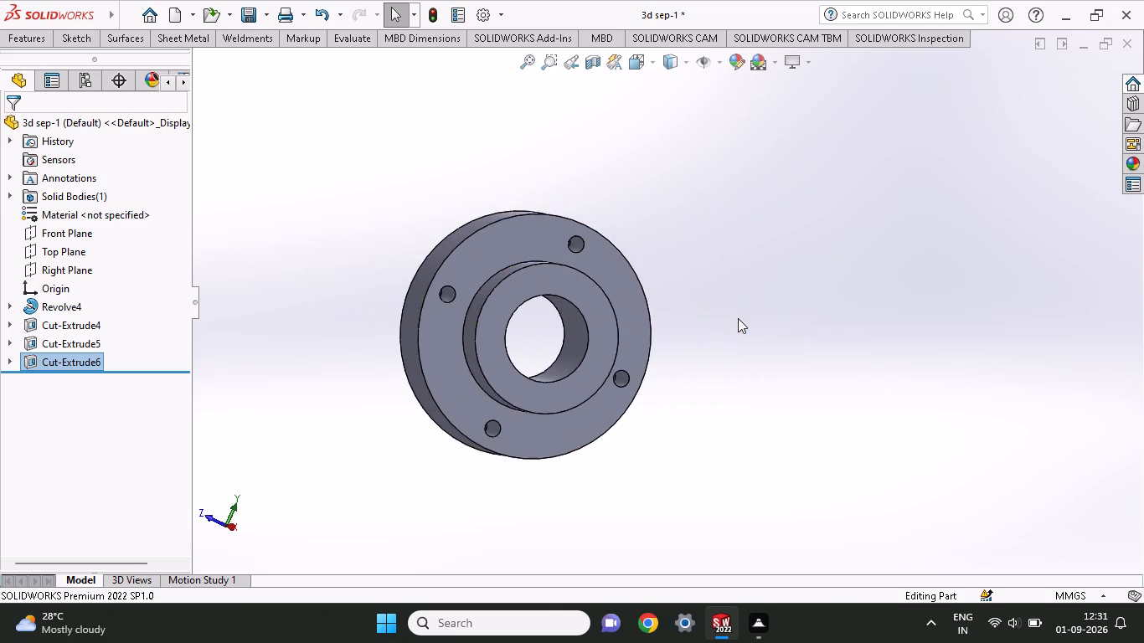
{"action": "middle_click_drag", "start_coordinate": [738, 318], "coordinate": [498, 542]}
{"action": "scroll", "coordinate": [811, 353], "scroll_direction": "up", "scroll_amount": 1}
{"action": "scroll", "coordinate": [611, 504], "scroll_direction": "down", "scroll_amount": 2}
{"action": "scroll", "coordinate": [652, 314], "scroll_direction": "up", "scroll_amount": 3}
{"action": "scroll", "coordinate": [628, 304], "scroll_direction": "down", "scroll_amount": 4}
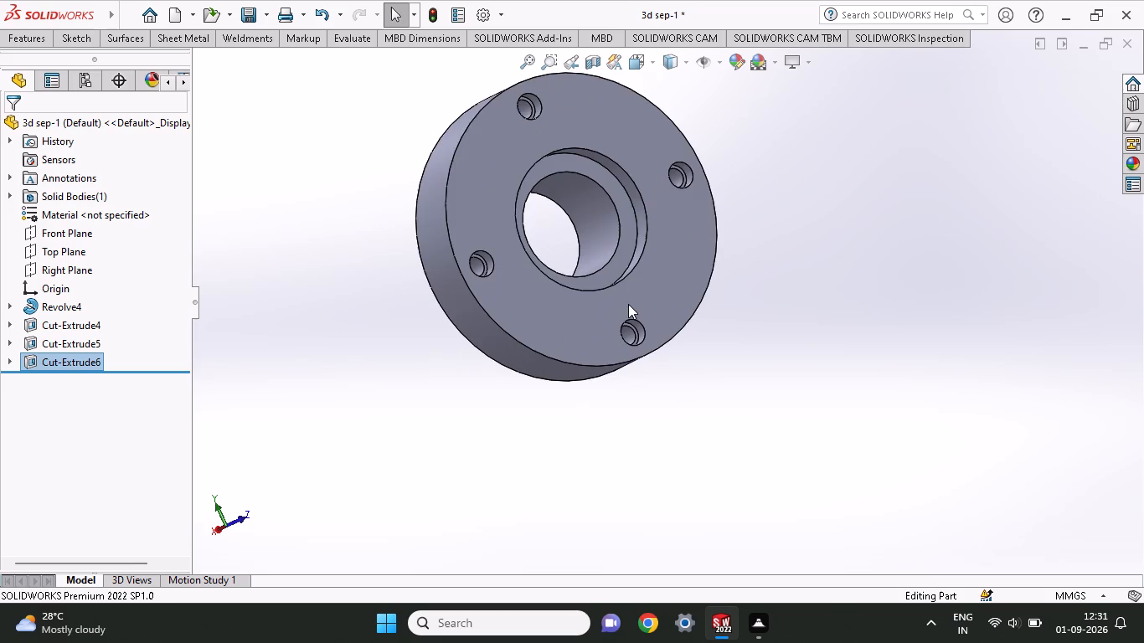
{"action": "scroll", "coordinate": [630, 296], "scroll_direction": "up", "scroll_amount": 3}
{"action": "scroll", "coordinate": [628, 287], "scroll_direction": "down", "scroll_amount": 2}
{"action": "middle_click_drag", "start_coordinate": [816, 330], "coordinate": [1111, 300]}
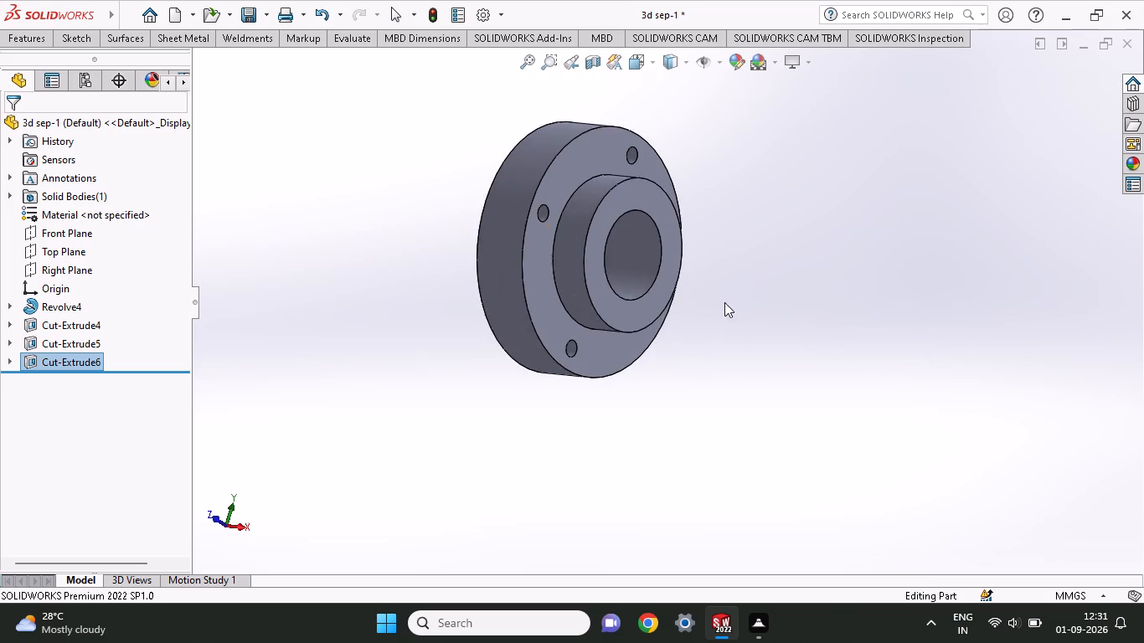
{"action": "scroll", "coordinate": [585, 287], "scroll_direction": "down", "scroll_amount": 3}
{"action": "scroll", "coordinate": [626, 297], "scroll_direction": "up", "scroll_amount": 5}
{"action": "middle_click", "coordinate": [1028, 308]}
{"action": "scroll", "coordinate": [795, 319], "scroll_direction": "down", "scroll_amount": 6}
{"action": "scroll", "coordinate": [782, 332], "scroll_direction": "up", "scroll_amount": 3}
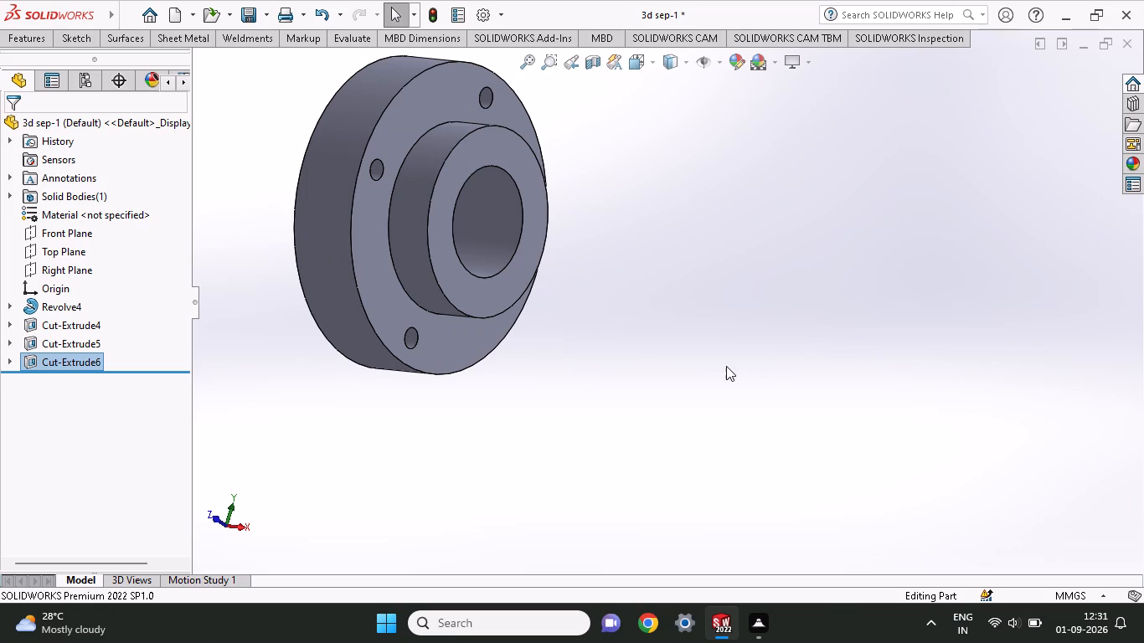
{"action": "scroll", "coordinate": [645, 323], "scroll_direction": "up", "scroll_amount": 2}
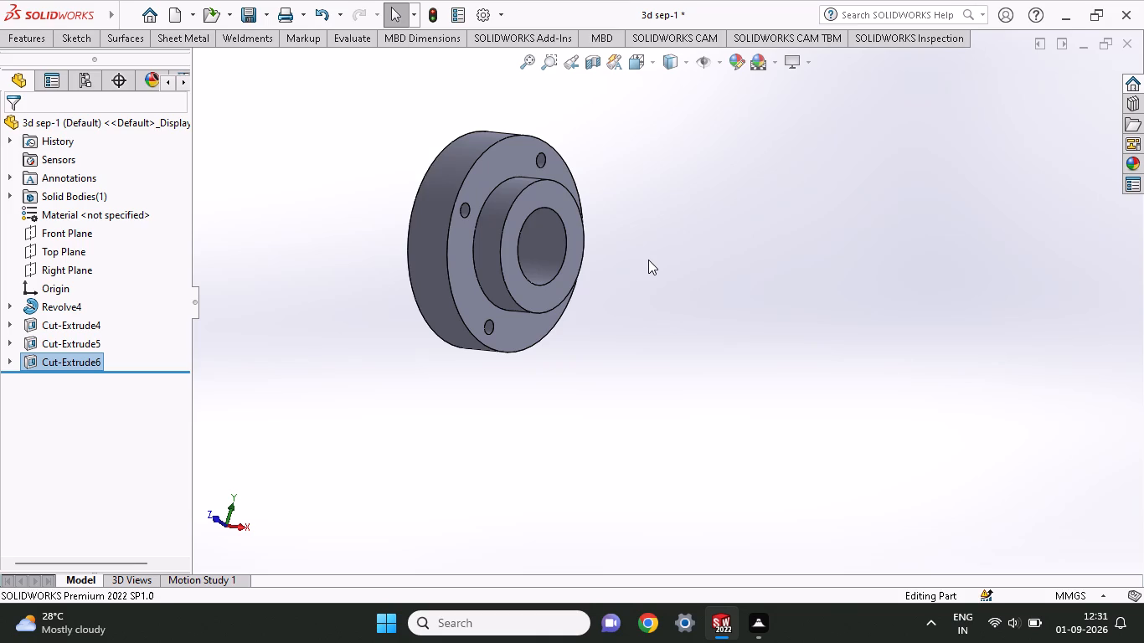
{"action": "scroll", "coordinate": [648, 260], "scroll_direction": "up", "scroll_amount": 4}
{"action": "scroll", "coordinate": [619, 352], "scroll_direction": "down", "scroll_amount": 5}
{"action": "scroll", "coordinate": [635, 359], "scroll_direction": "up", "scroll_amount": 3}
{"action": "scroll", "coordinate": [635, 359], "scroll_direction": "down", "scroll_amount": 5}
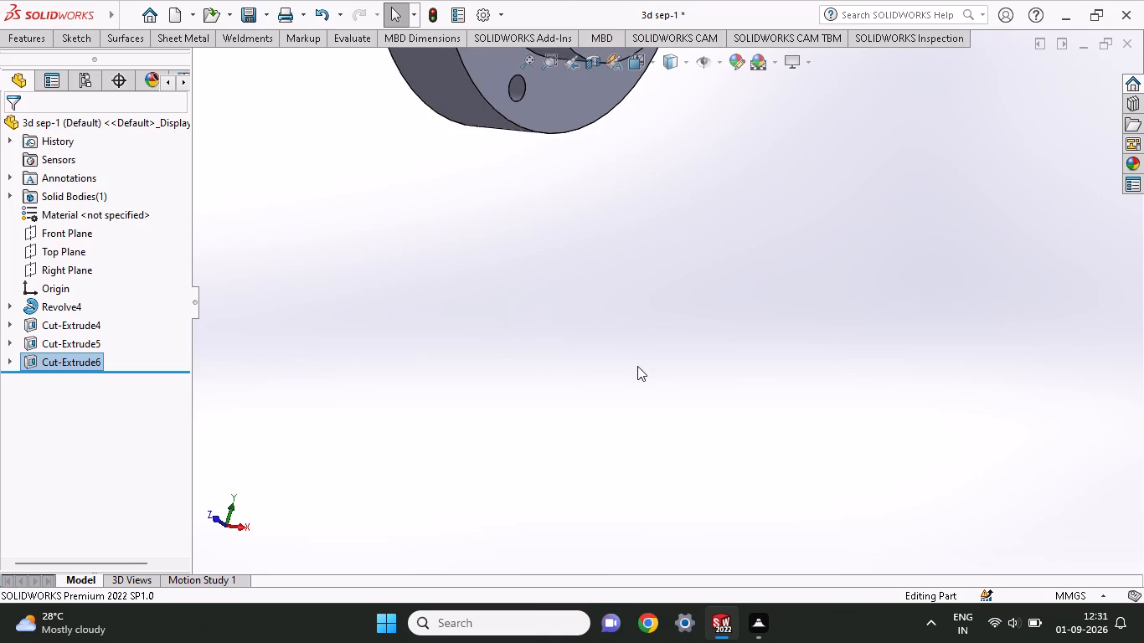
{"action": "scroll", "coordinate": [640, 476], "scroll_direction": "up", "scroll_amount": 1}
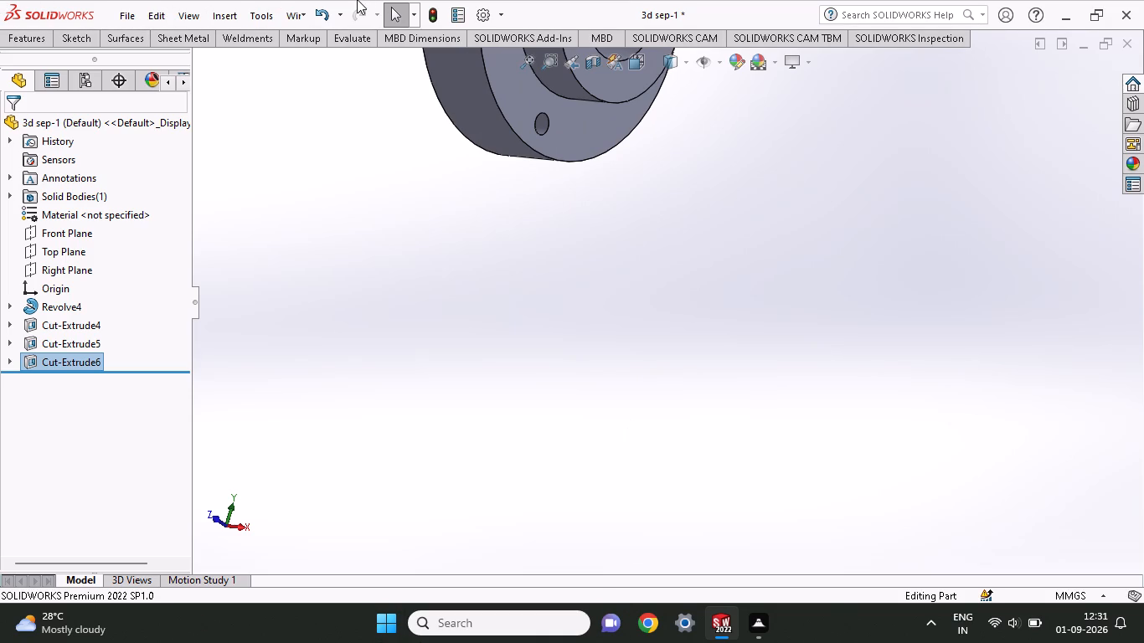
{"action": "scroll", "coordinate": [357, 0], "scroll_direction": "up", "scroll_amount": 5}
Inspect the part from the hub side and the recessed flange face, checking the bore and the four flange holes.
{"action": "scroll", "coordinate": [456, 211], "scroll_direction": "up", "scroll_amount": 4}
{"action": "scroll", "coordinate": [460, 212], "scroll_direction": "down", "scroll_amount": 6}
{"action": "scroll", "coordinate": [531, 128], "scroll_direction": "up", "scroll_amount": 6}
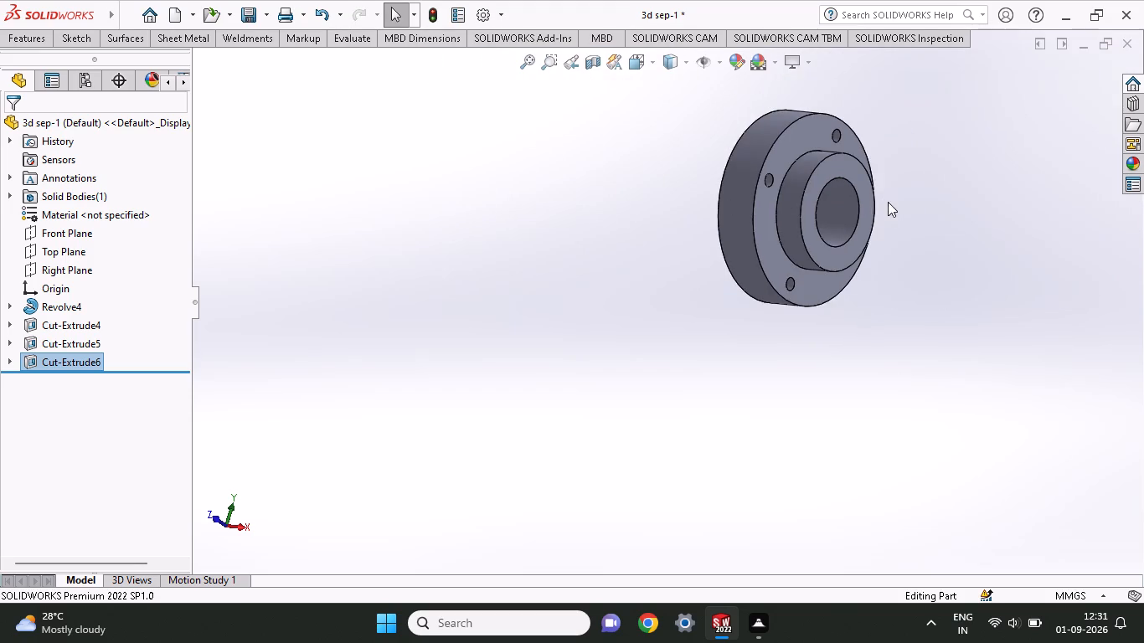
{"action": "middle_click_drag", "start_coordinate": [853, 167], "coordinate": [849, 168]}
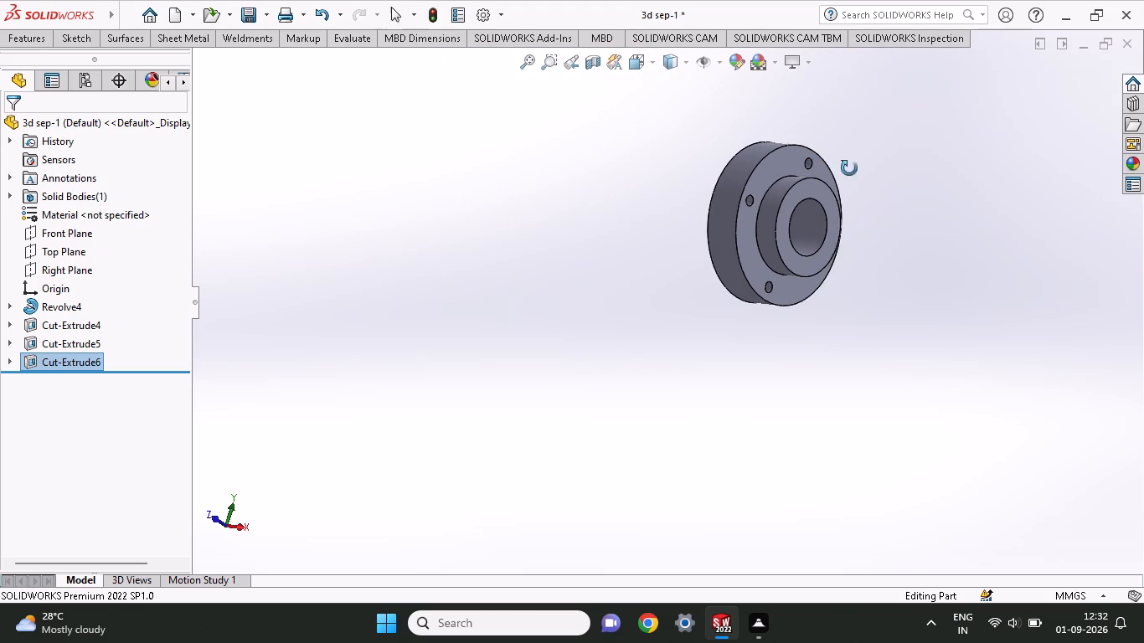
{"action": "middle_click_drag", "start_coordinate": [849, 168], "coordinate": [819, 184]}
{"action": "scroll", "coordinate": [819, 184], "scroll_direction": "up", "scroll_amount": 1}
{"action": "scroll", "coordinate": [819, 184], "scroll_direction": "down", "scroll_amount": 1}
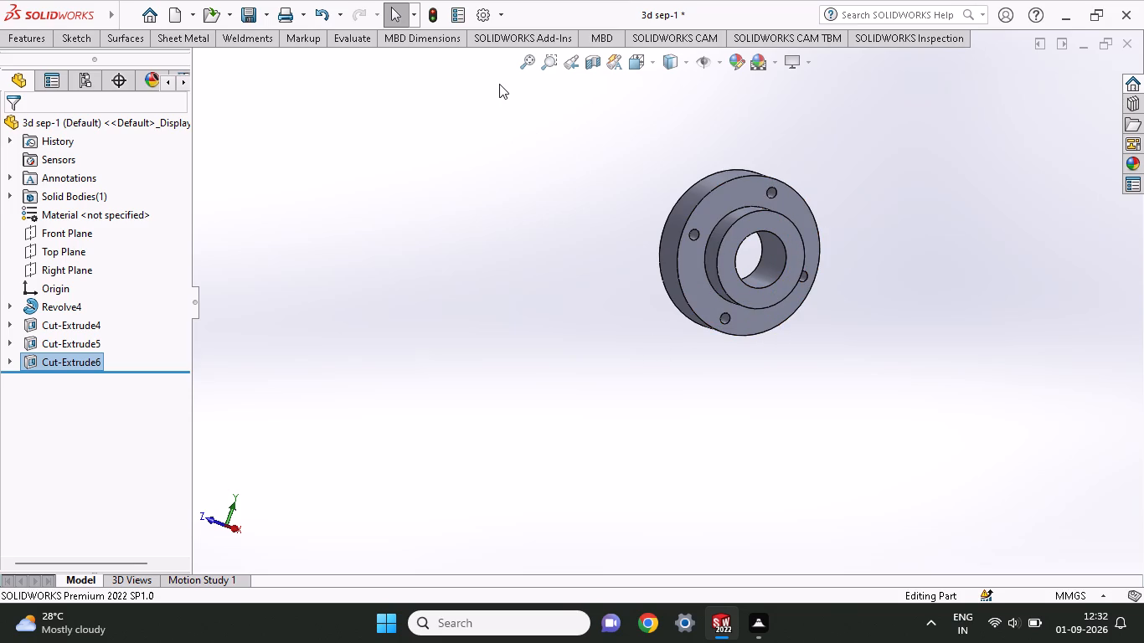
{"action": "middle_click_drag", "start_coordinate": [849, 221], "coordinate": [638, 336]}
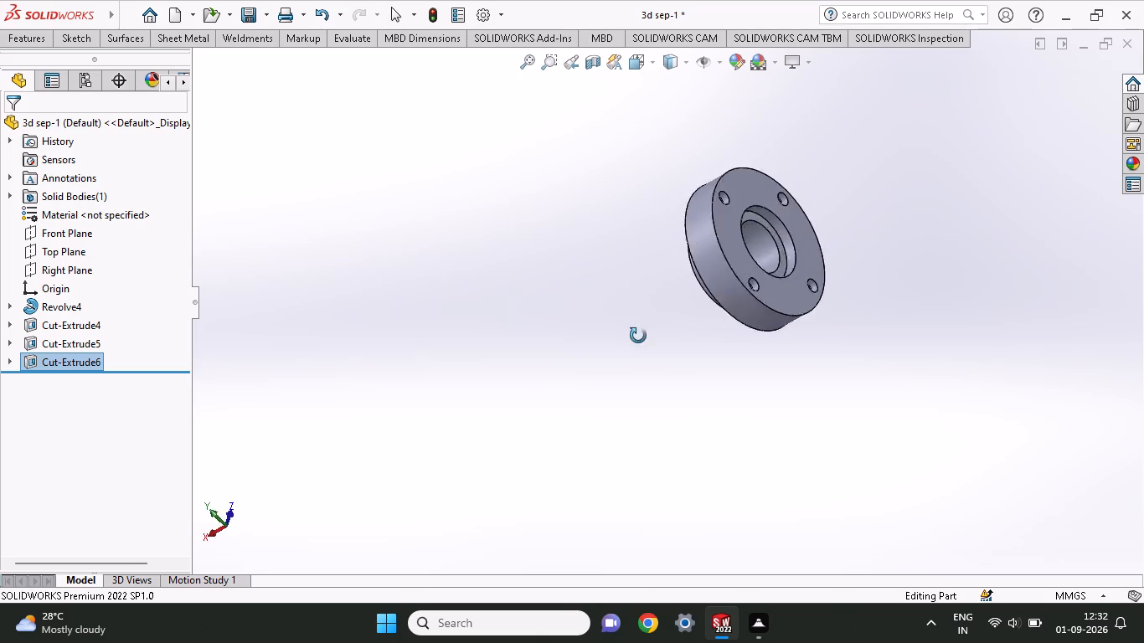
{"action": "middle_click_drag", "start_coordinate": [638, 336], "coordinate": [763, 215]}
{"action": "middle_click_drag", "start_coordinate": [833, 205], "coordinate": [961, 126]}
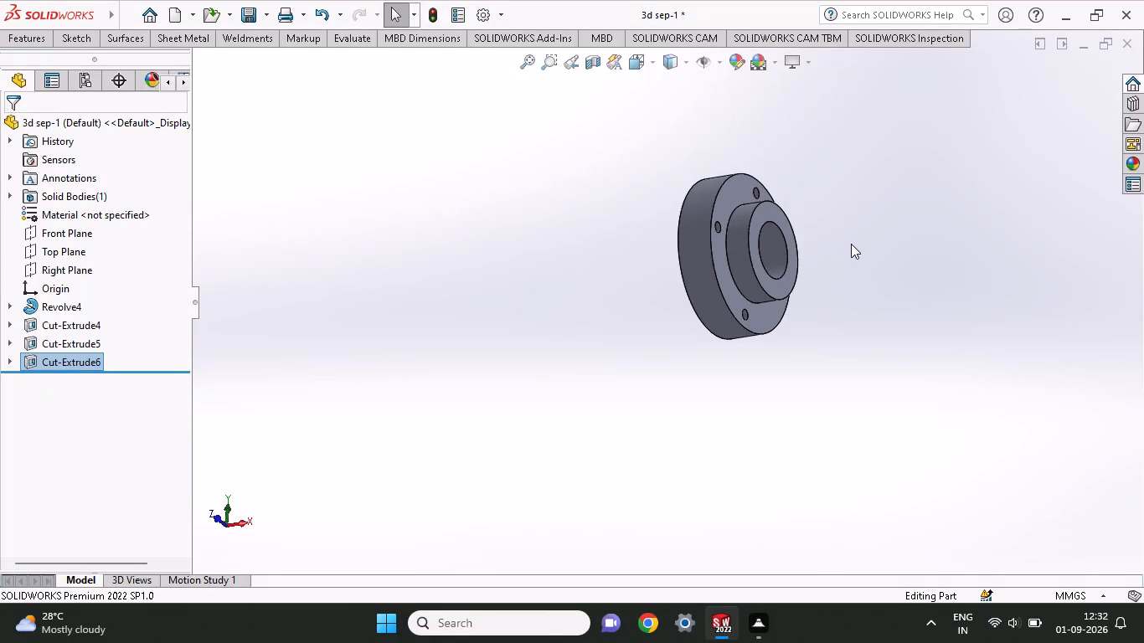
{"action": "middle_click_drag", "start_coordinate": [853, 238], "coordinate": [822, 248]}
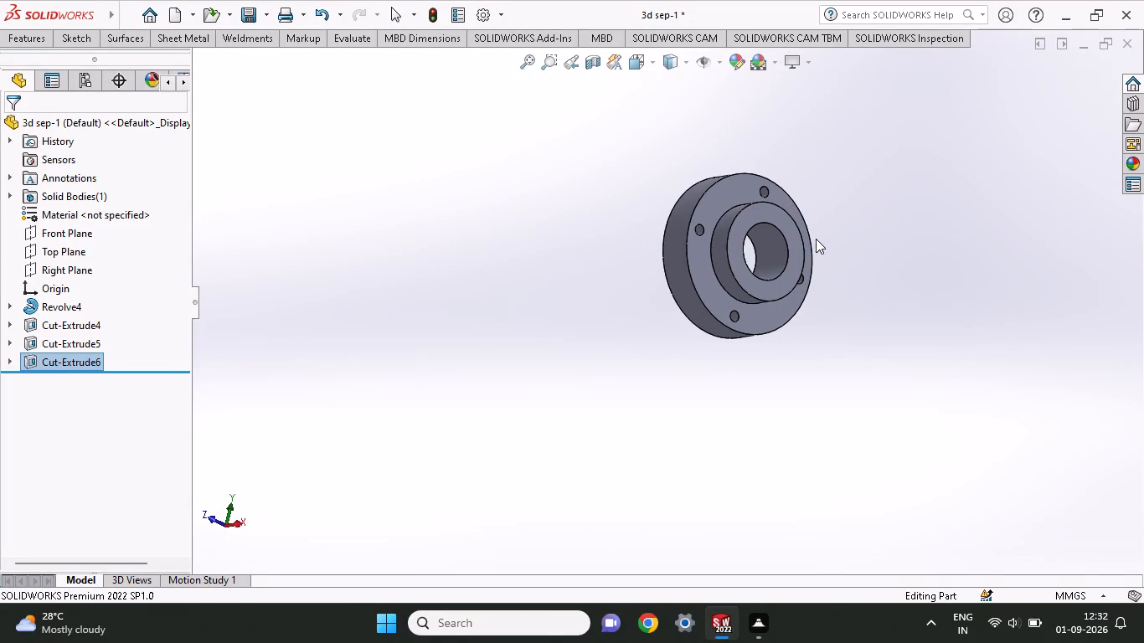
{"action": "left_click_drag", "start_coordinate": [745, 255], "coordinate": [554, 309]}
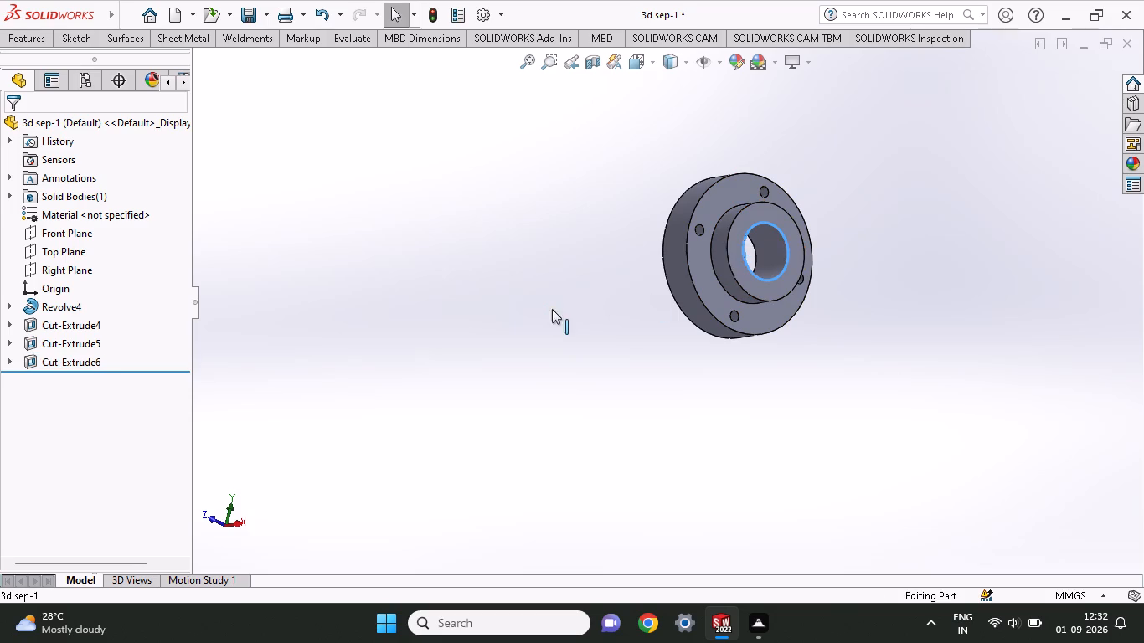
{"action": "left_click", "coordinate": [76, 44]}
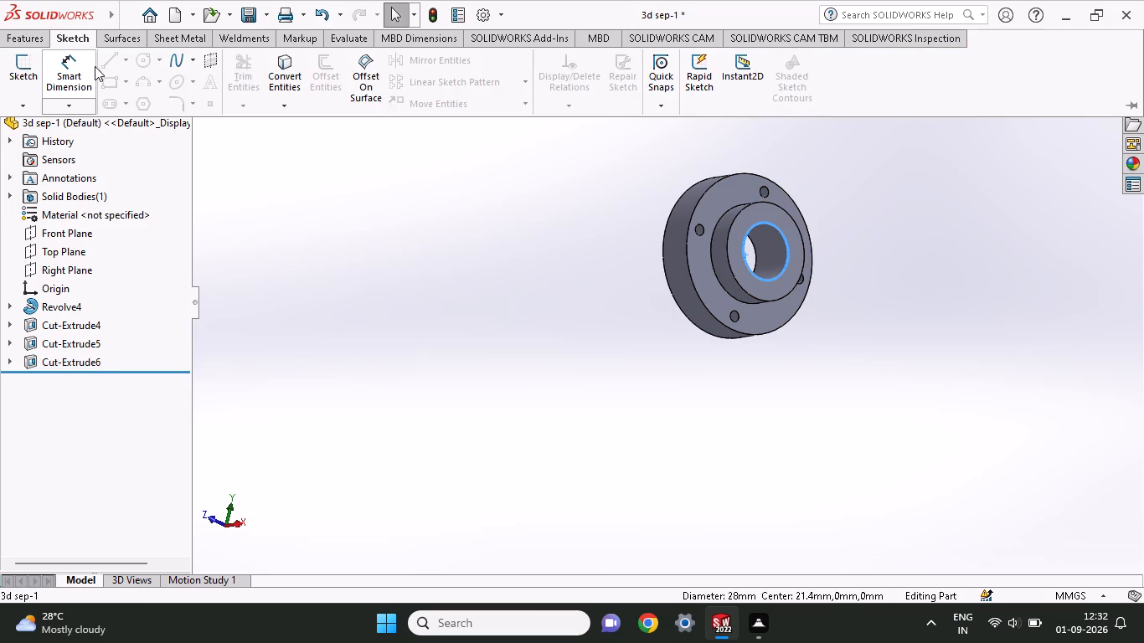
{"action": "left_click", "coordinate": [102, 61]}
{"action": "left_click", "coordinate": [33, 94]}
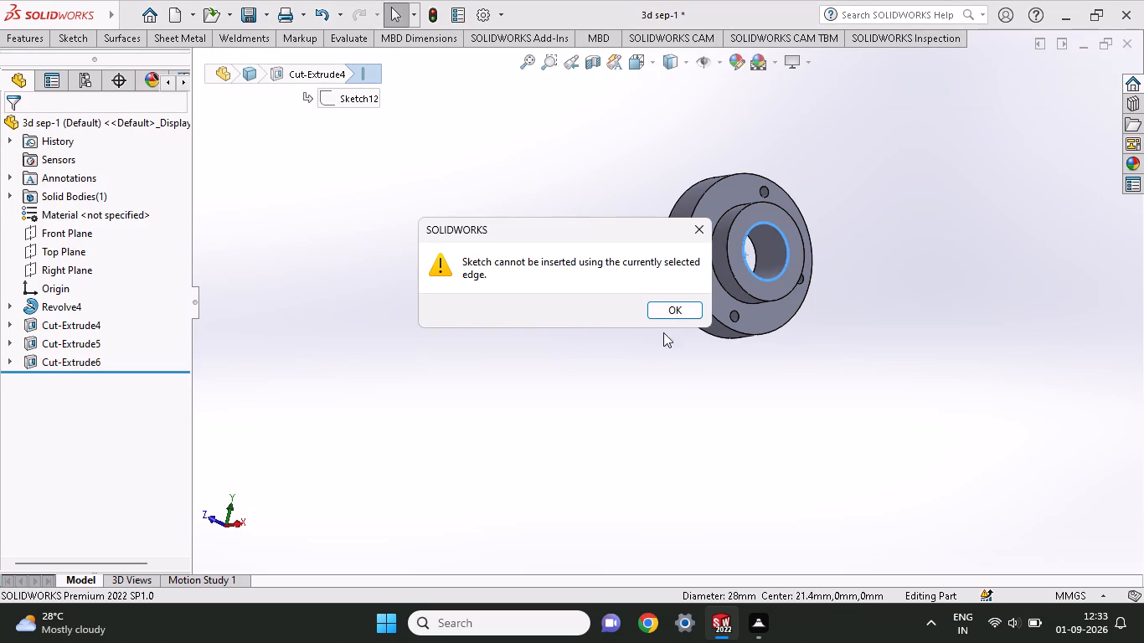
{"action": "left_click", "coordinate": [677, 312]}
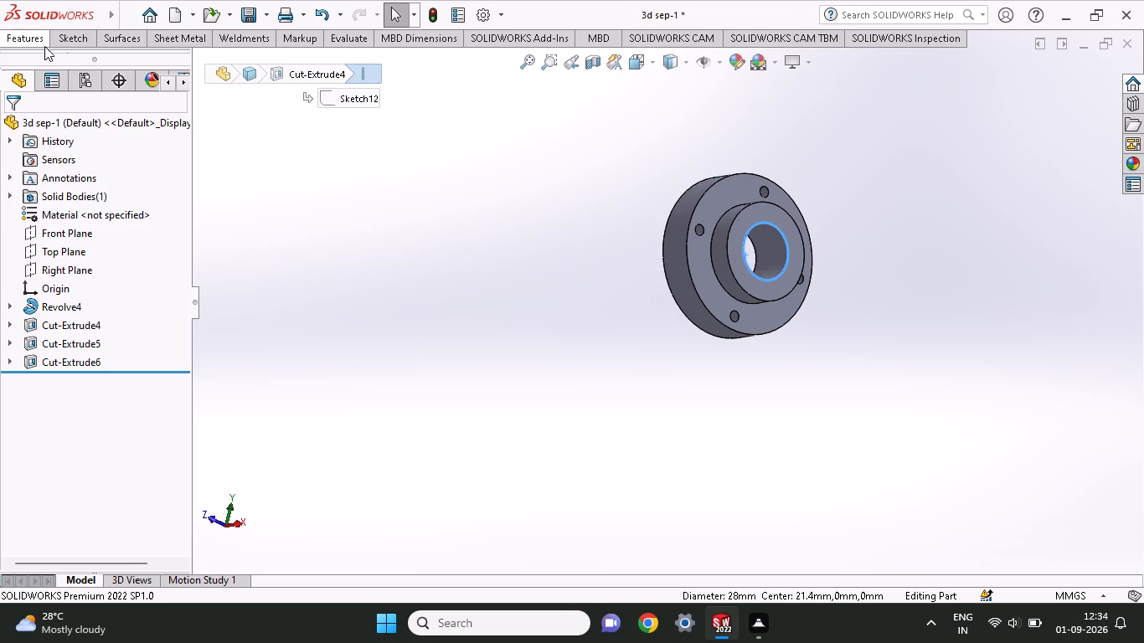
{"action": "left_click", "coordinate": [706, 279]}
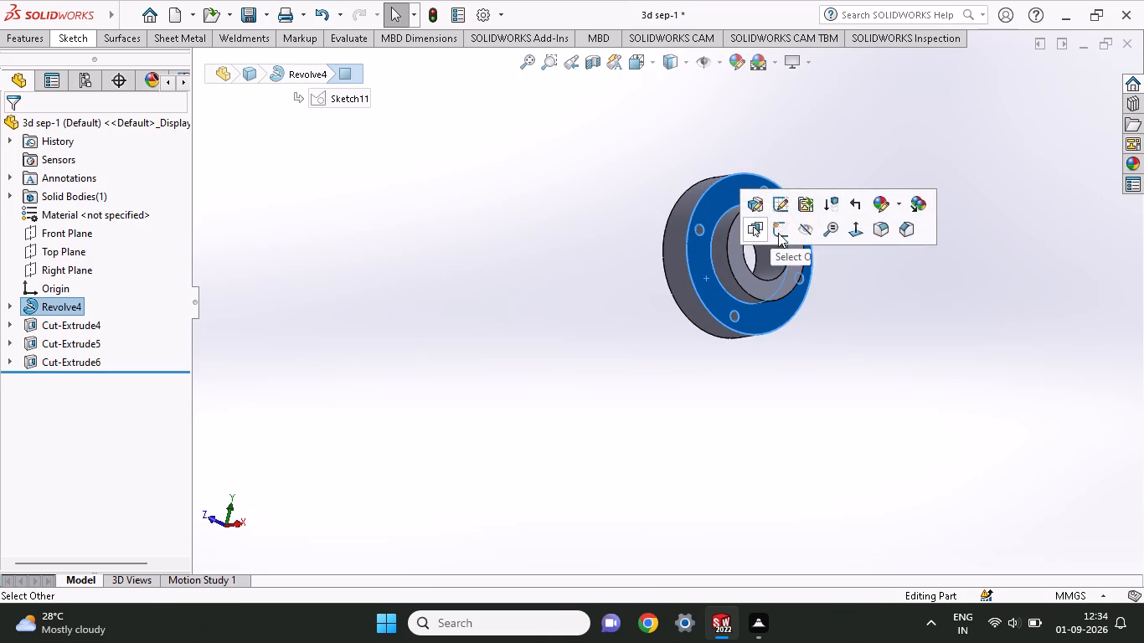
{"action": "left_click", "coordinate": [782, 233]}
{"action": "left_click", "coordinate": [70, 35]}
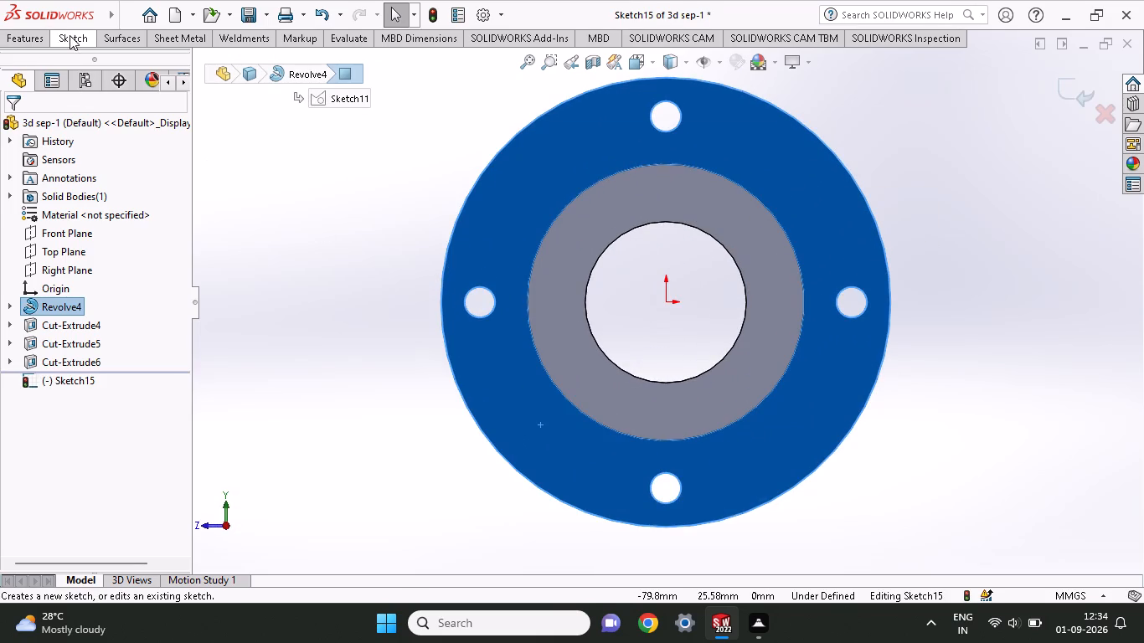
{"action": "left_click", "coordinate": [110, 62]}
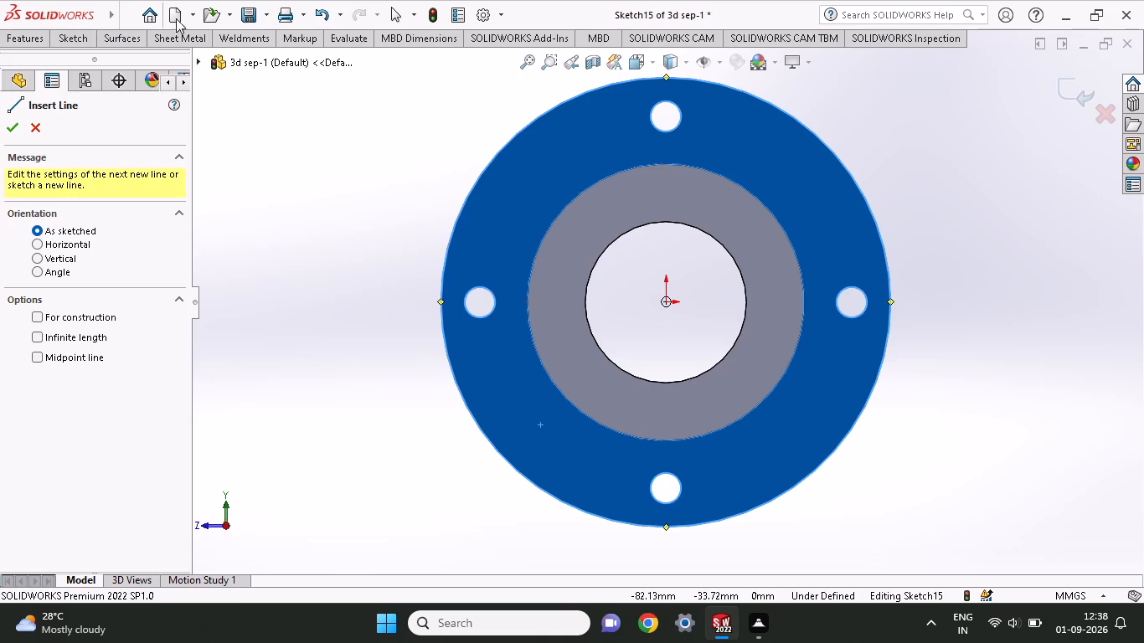
Save the part under the new name 3d sep-2 in Documents, discarding the empty sketch.
{"action": "left_click", "coordinate": [269, 16]}
{"action": "left_click", "coordinate": [276, 59]}
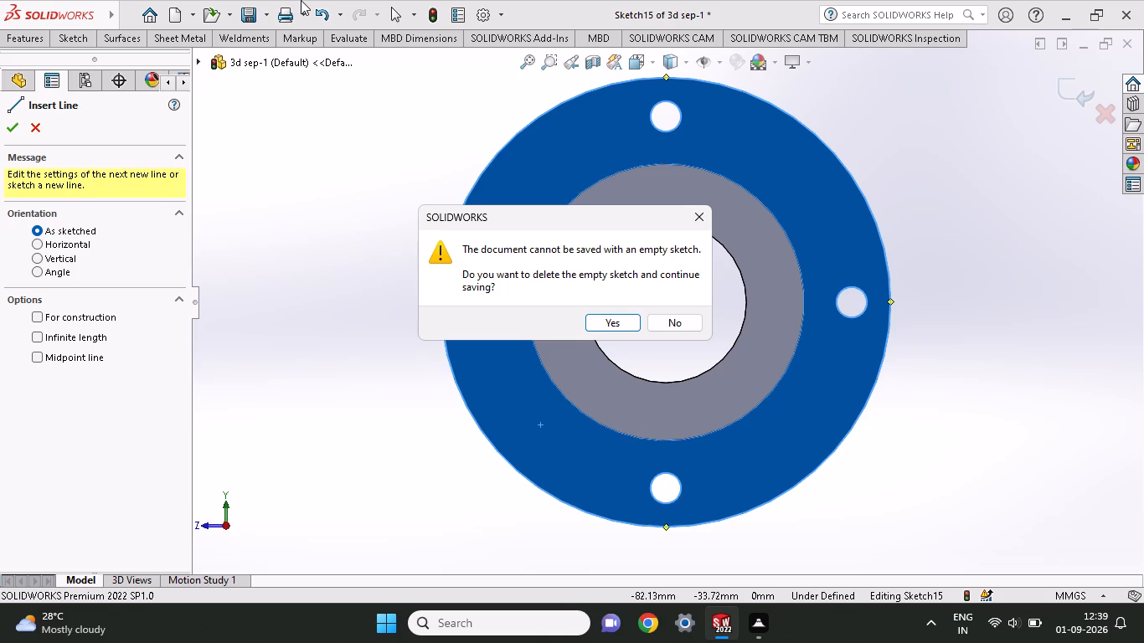
{"action": "left_click", "coordinate": [610, 321]}
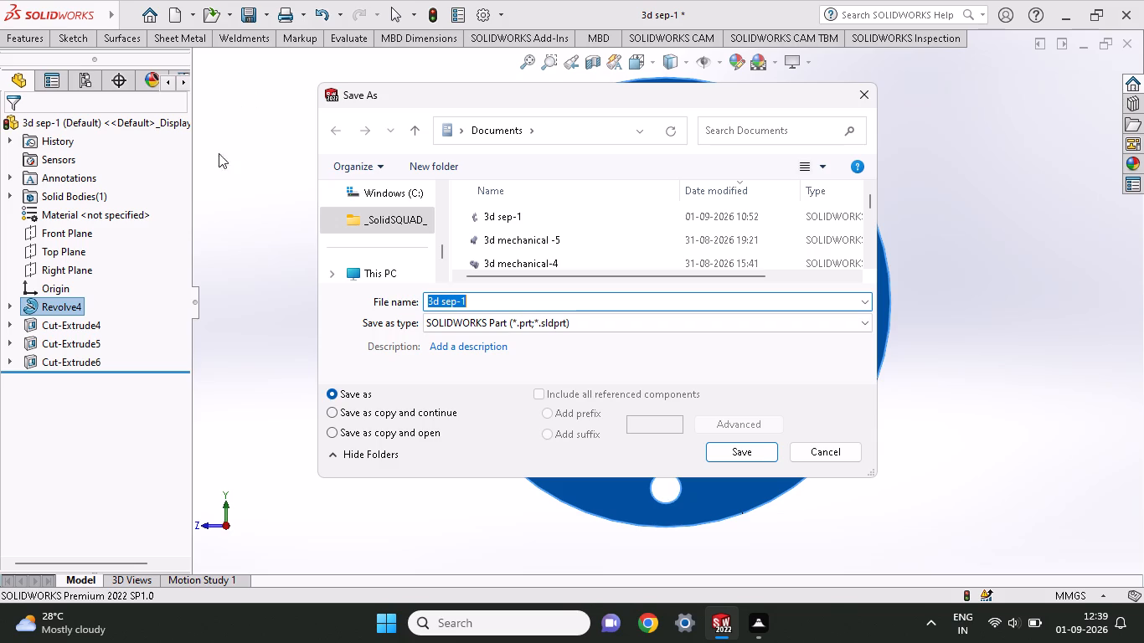
{"action": "left_click", "coordinate": [486, 300]}
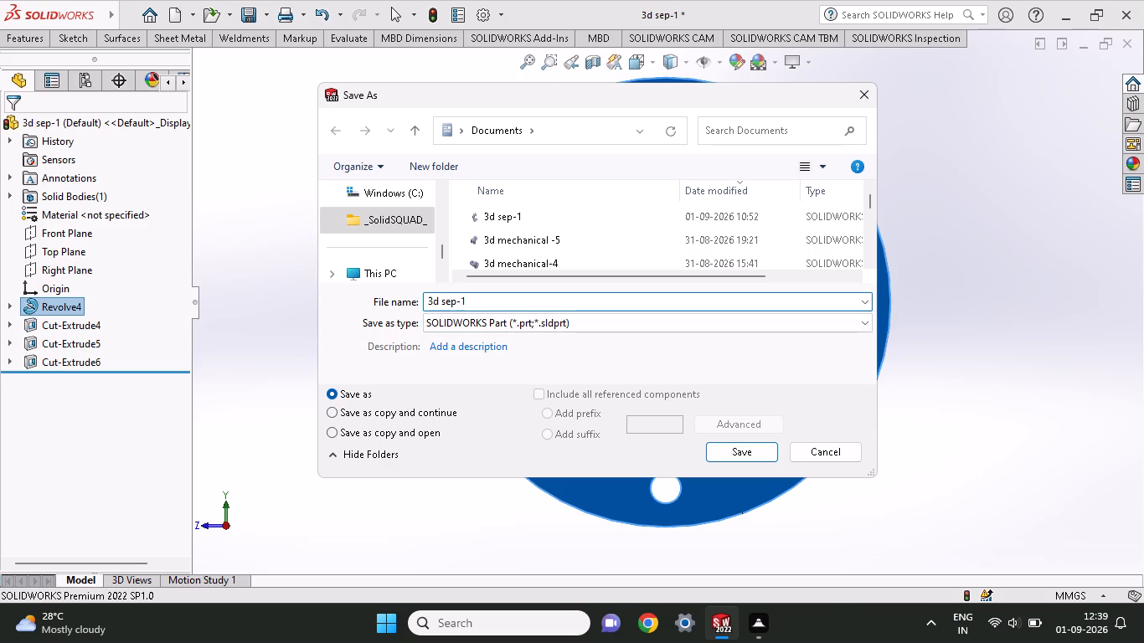
{"action": "key", "text": "BackSpace"}
{"action": "key", "text": "2"}
{"action": "left_click", "coordinate": [718, 458]}
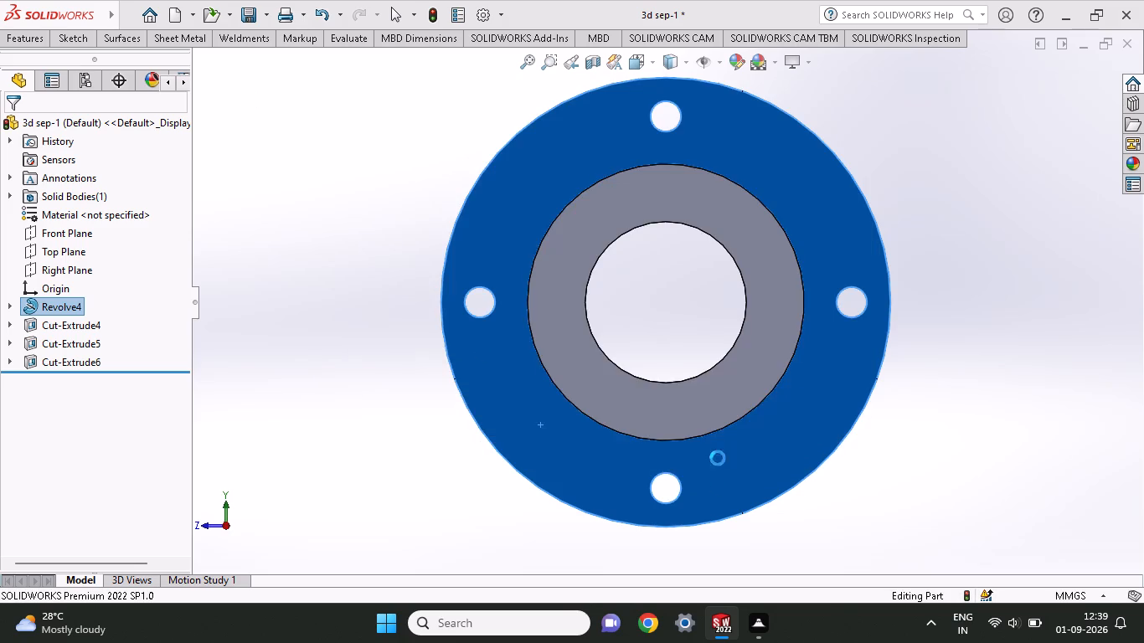
{"action": "left_click", "coordinate": [616, 272]}
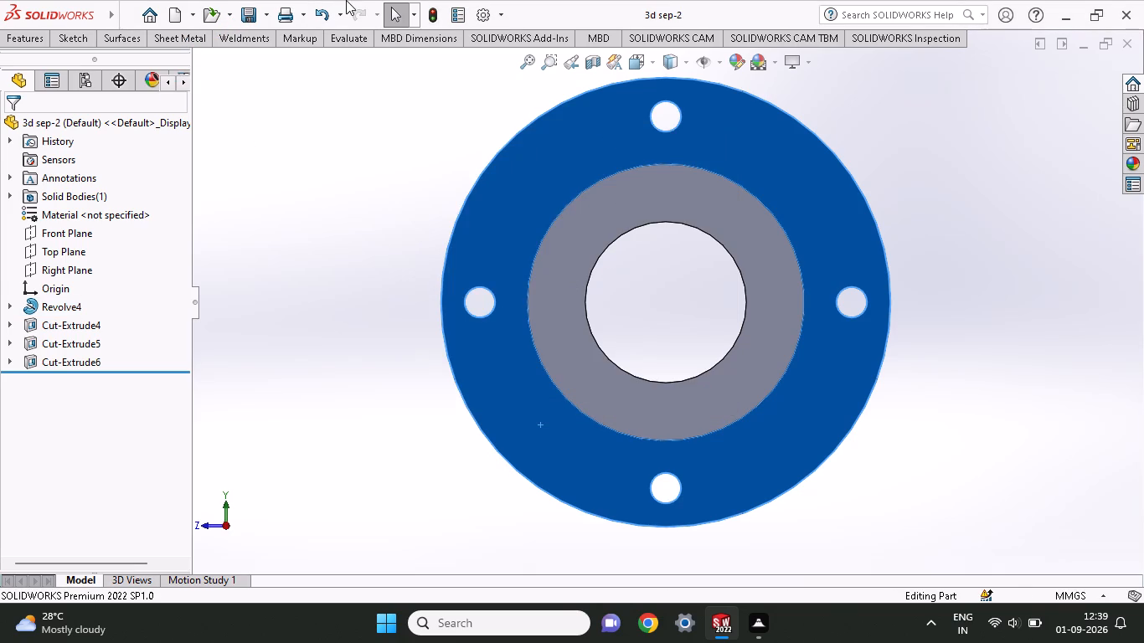
Save a copy of the part as an Adobe PDF named 3d sep-2 in Documents.
{"action": "left_click", "coordinate": [271, 8]}
{"action": "left_click", "coordinate": [275, 56]}
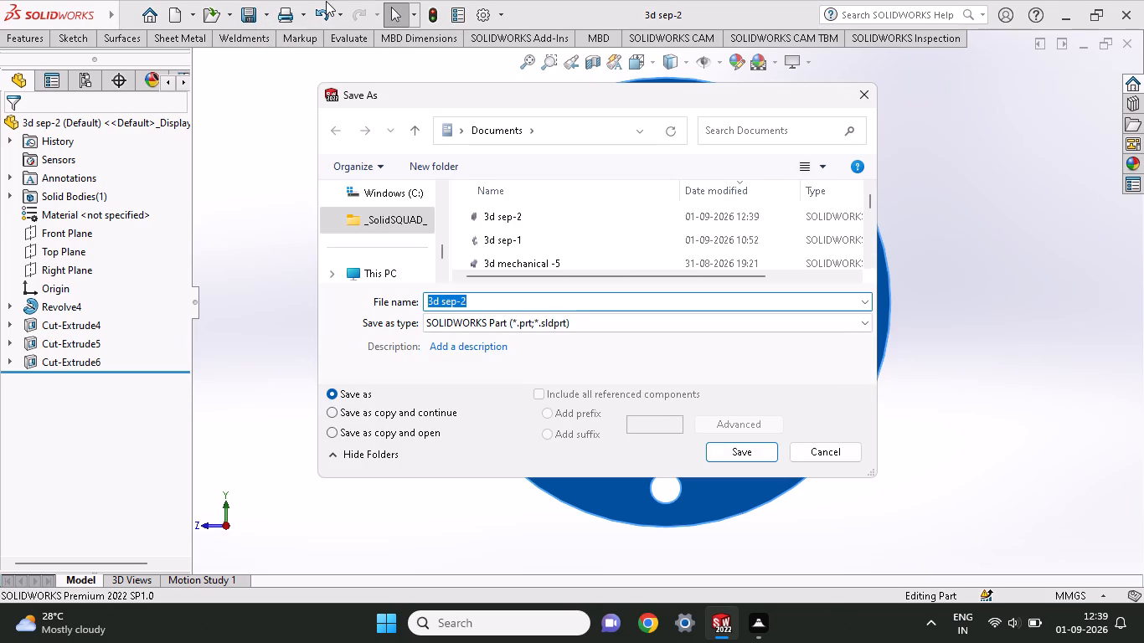
{"action": "left_click", "coordinate": [506, 306]}
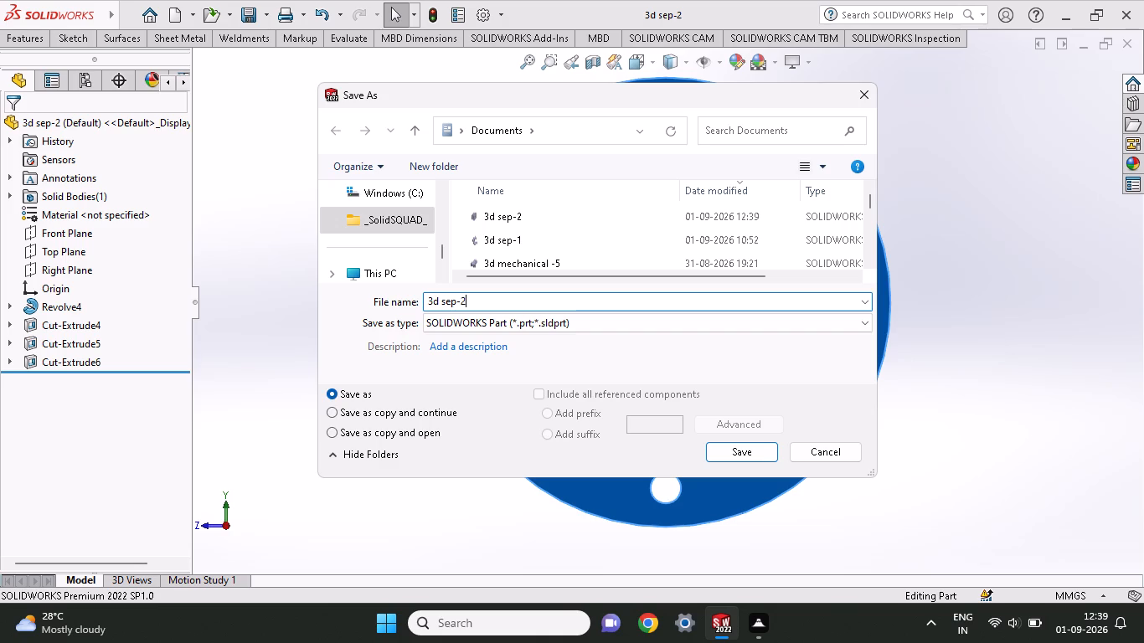
{"action": "left_click", "coordinate": [507, 316]}
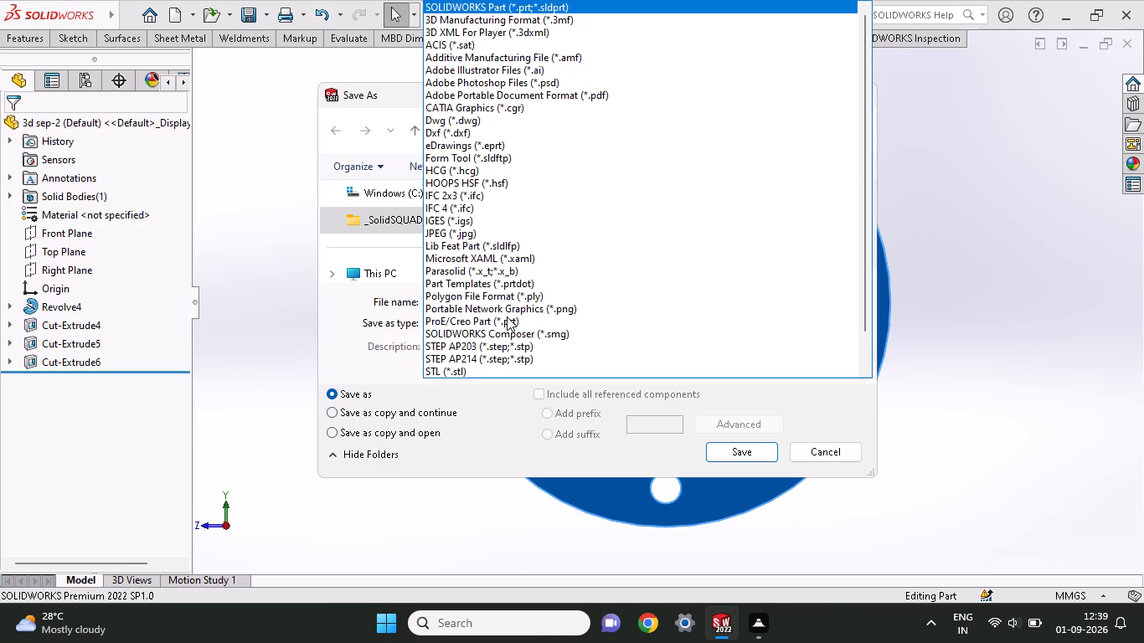
{"action": "left_click", "coordinate": [540, 95]}
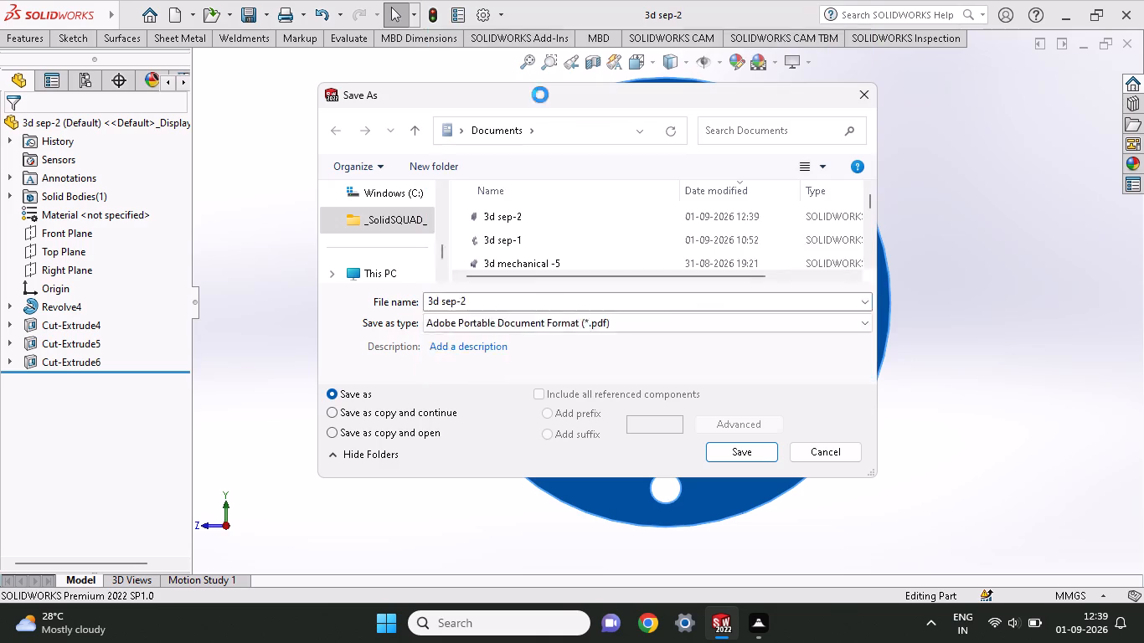
{"action": "left_click", "coordinate": [751, 502]}
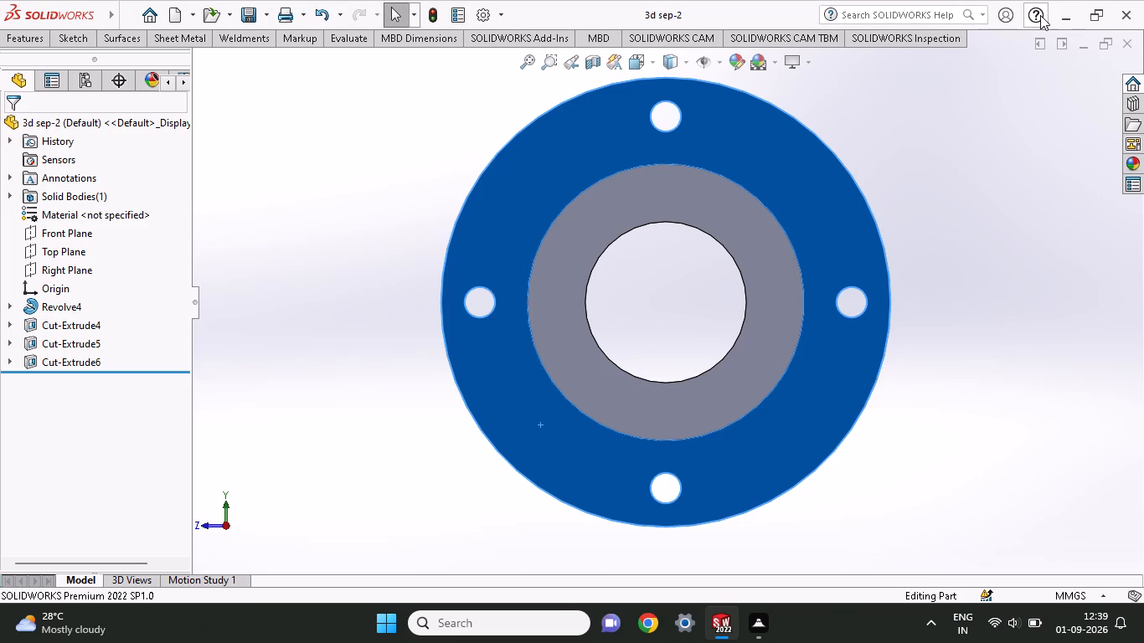
Make a new drawing from the part on a standard A3 (ANSI) Landscape sheet with the sheet format displayed.
{"action": "left_click", "coordinate": [286, 154]}
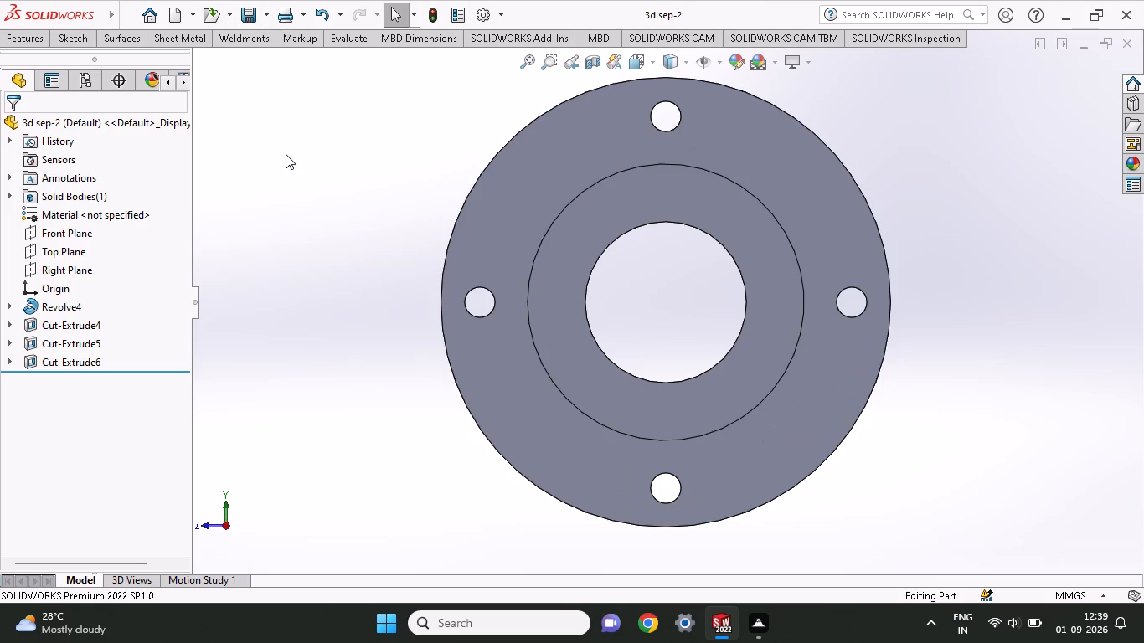
{"action": "left_click", "coordinate": [231, 18]}
{"action": "left_click", "coordinate": [191, 18]}
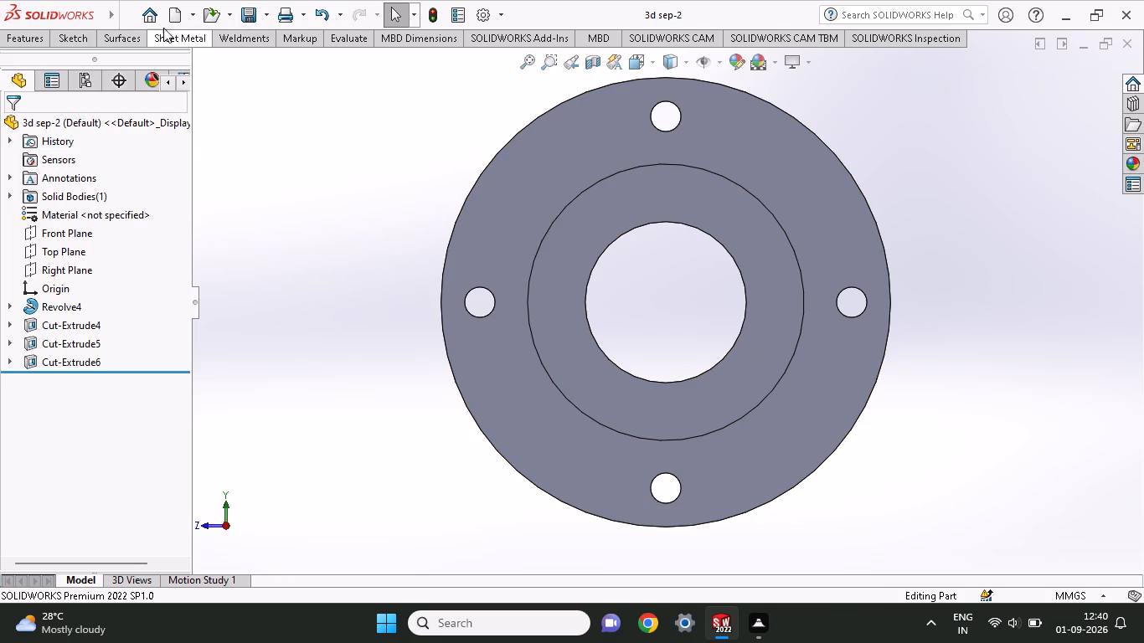
{"action": "left_click", "coordinate": [189, 23]}
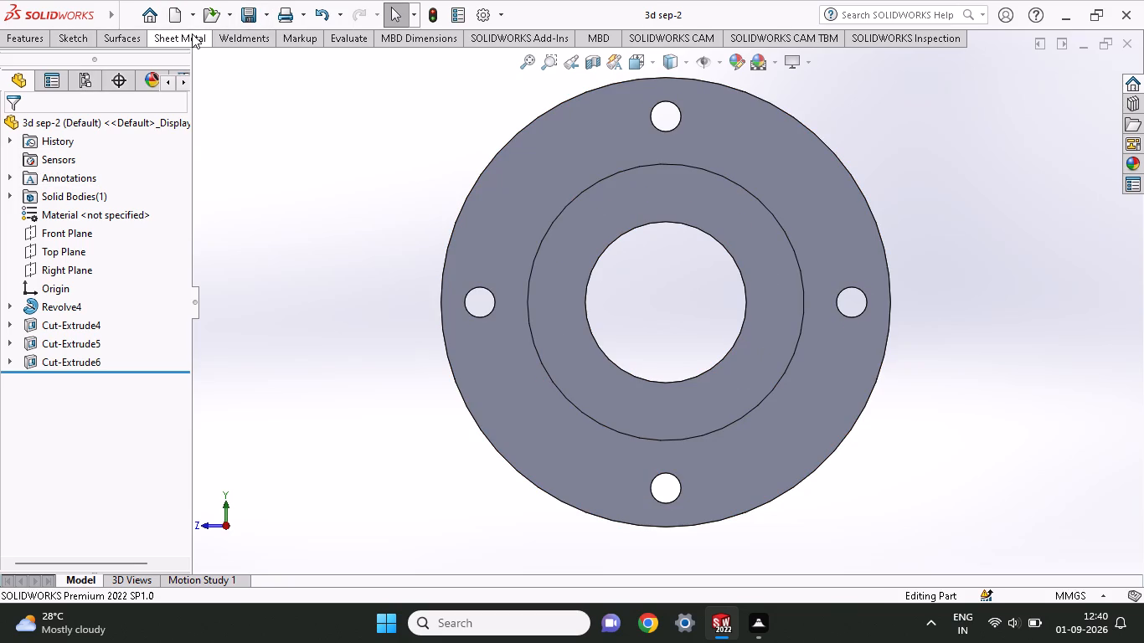
{"action": "left_click", "coordinate": [193, 18]}
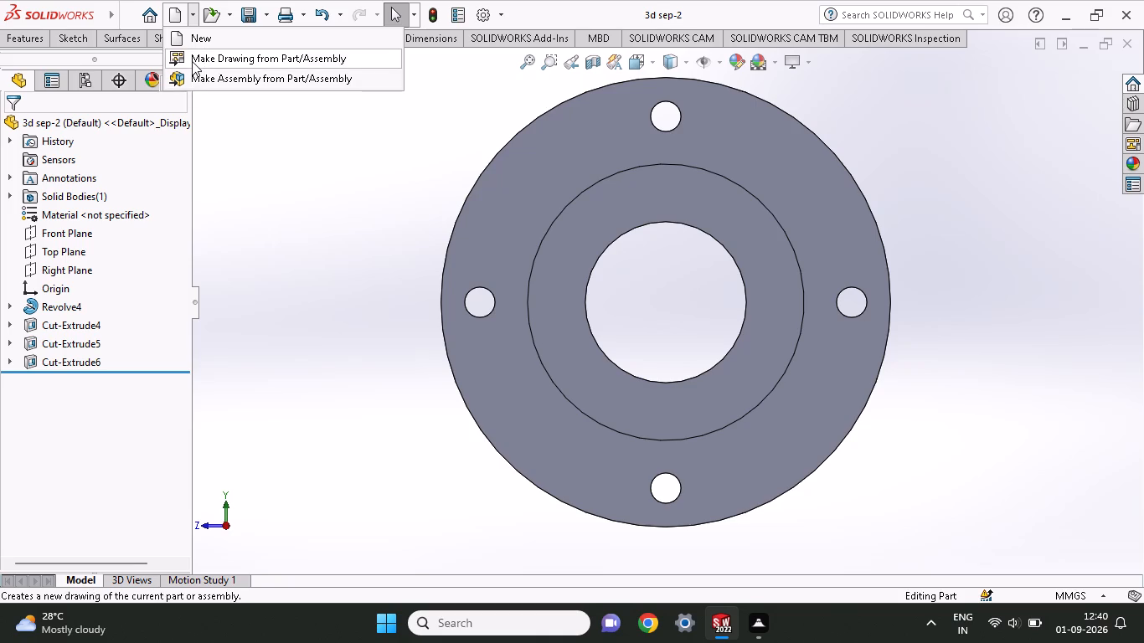
{"action": "left_click", "coordinate": [192, 61]}
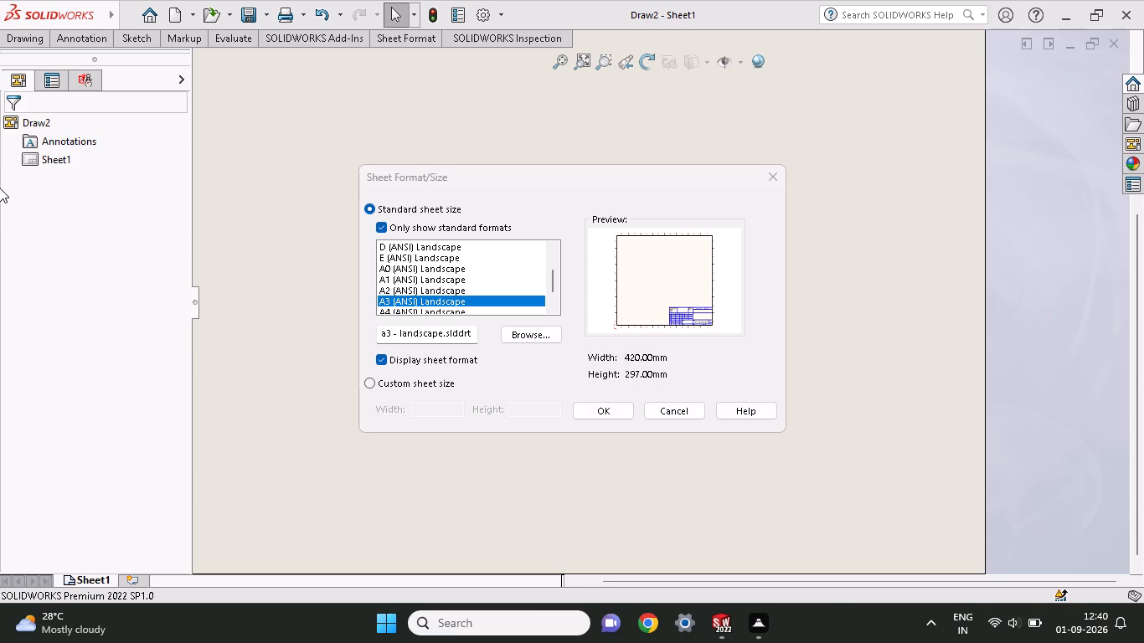
{"action": "left_click", "coordinate": [596, 406]}
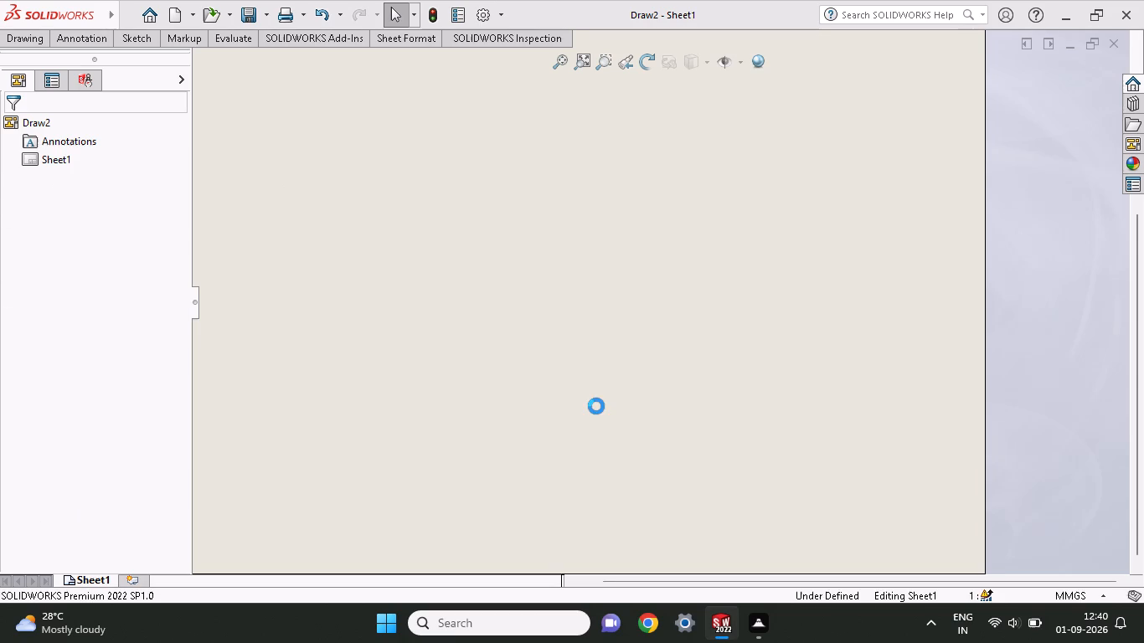
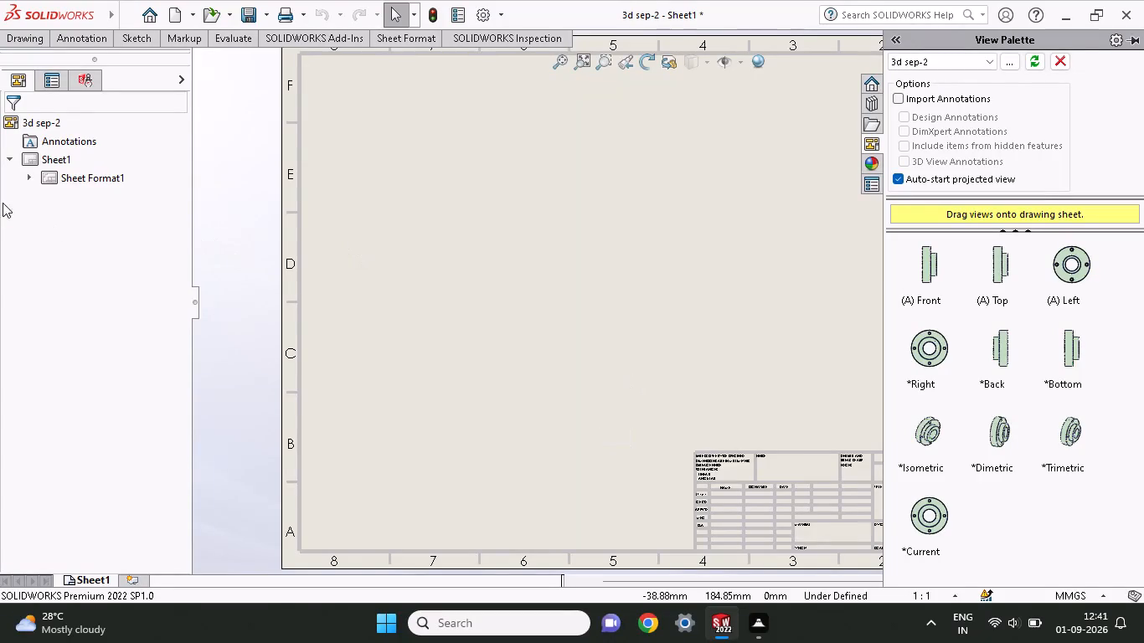
Close the A3 landscape drawing without saving it and return to the part.
{"action": "left_click", "coordinate": [193, 26]}
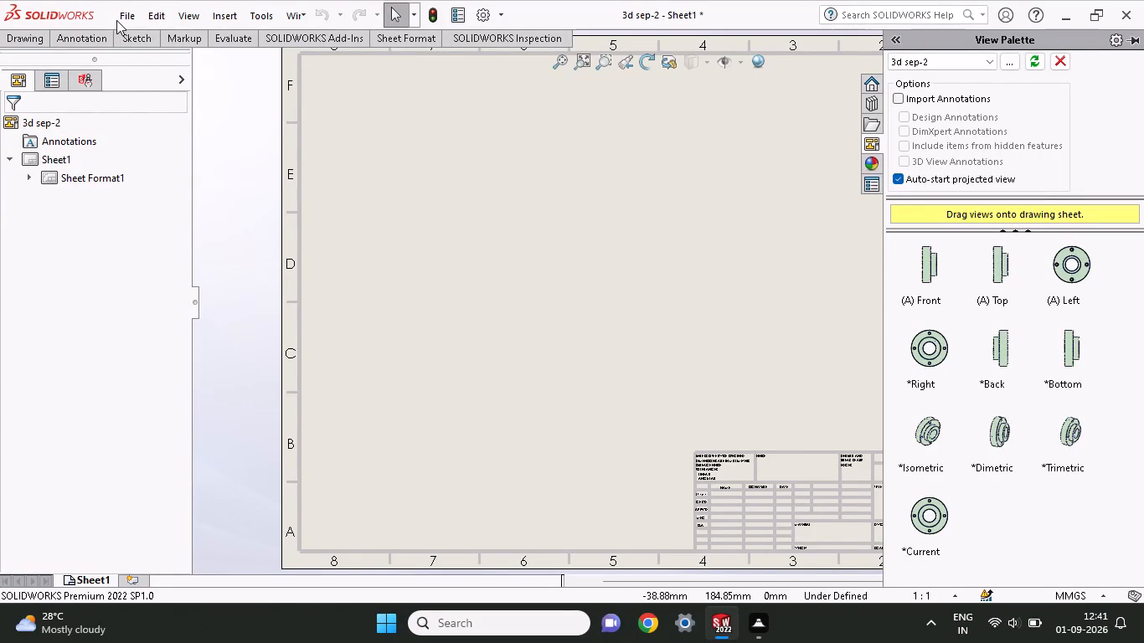
{"action": "left_click", "coordinate": [117, 19]}
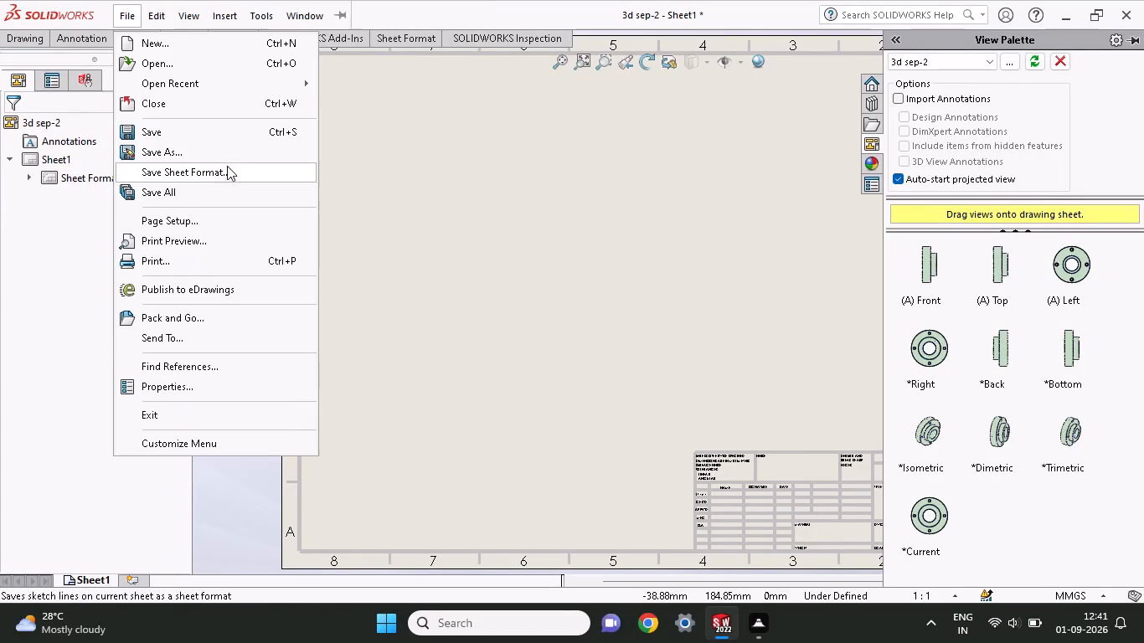
{"action": "left_click", "coordinate": [390, 210]}
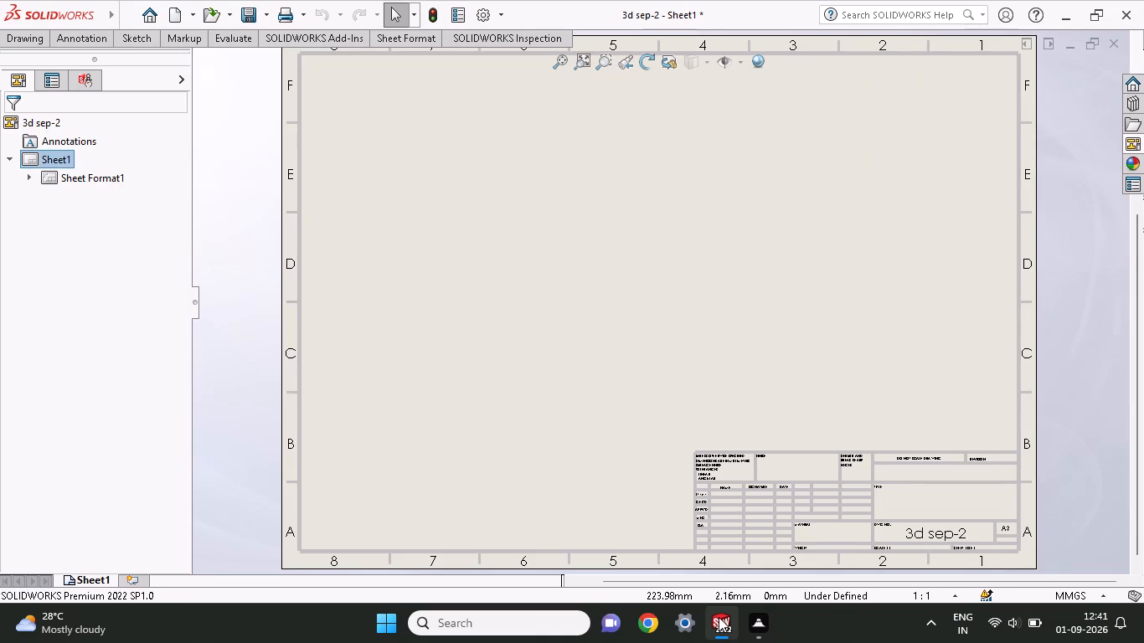
{"action": "left_click", "coordinate": [882, 482]}
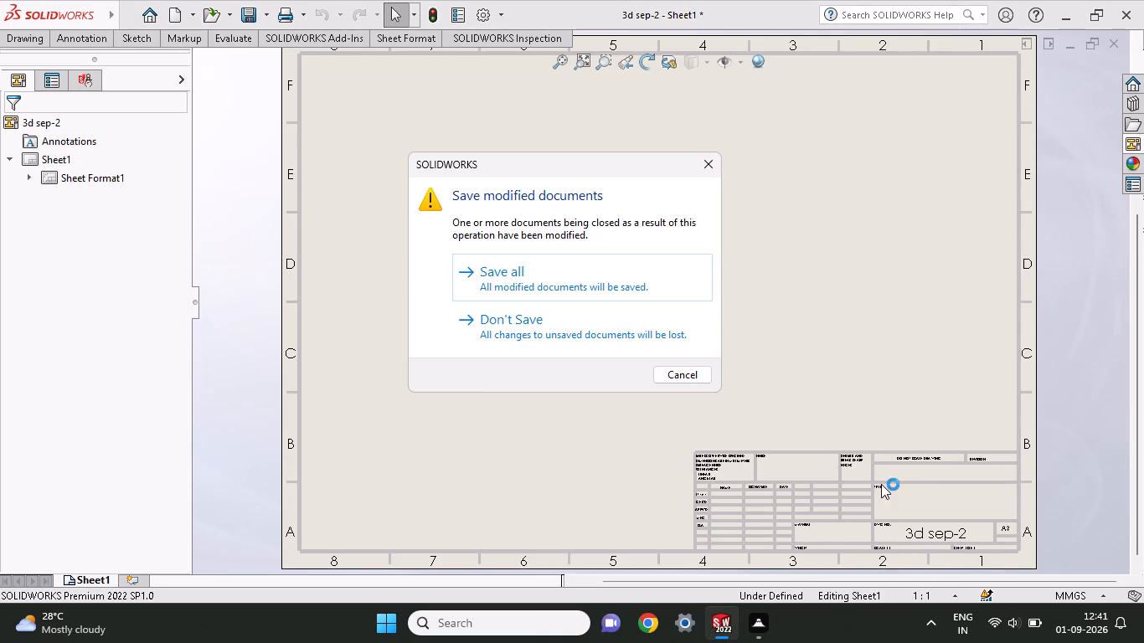
{"action": "left_click", "coordinate": [507, 321]}
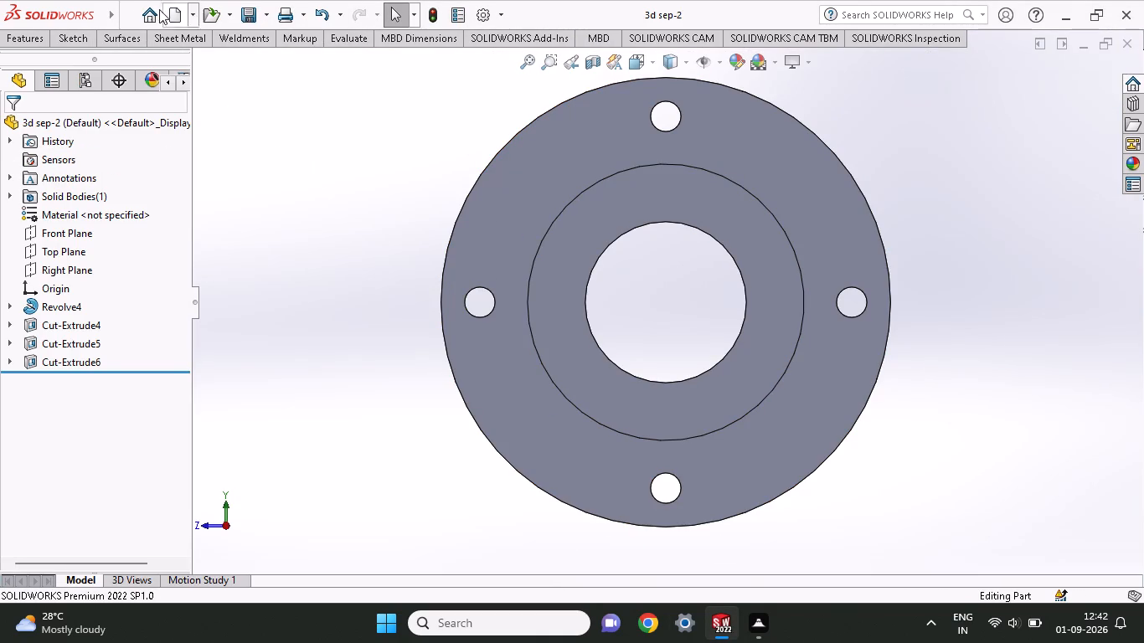
Make a new drawing from the part on a standard A4 (ANSI) Portrait sheet with the sheet format displayed.
{"action": "left_click", "coordinate": [193, 49]}
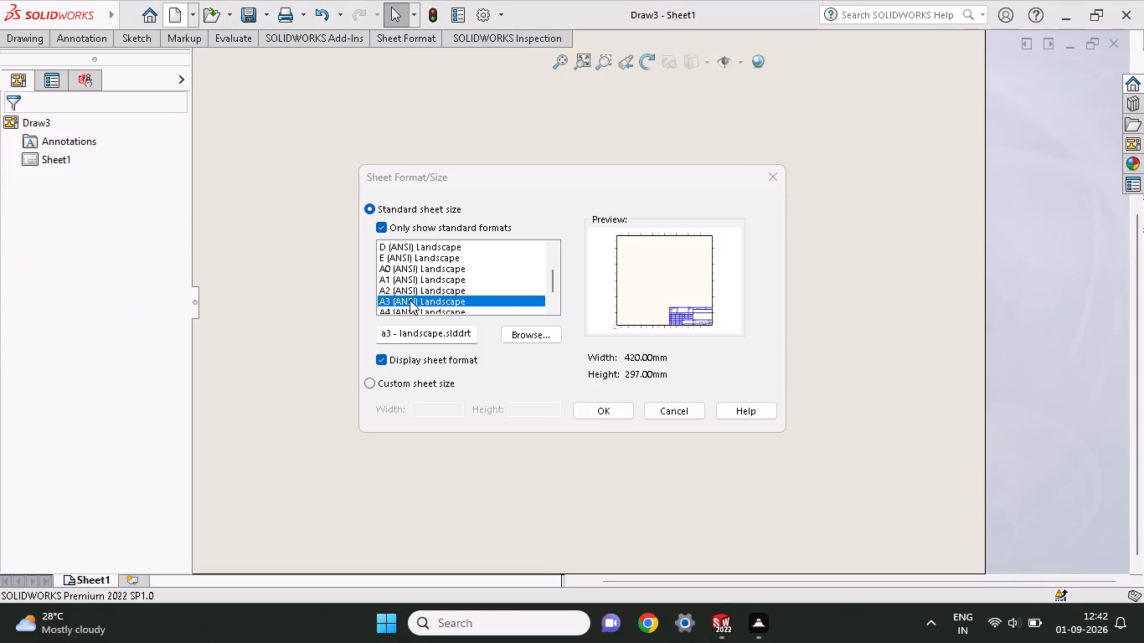
{"action": "left_click_drag", "start_coordinate": [551, 278], "coordinate": [551, 284]}
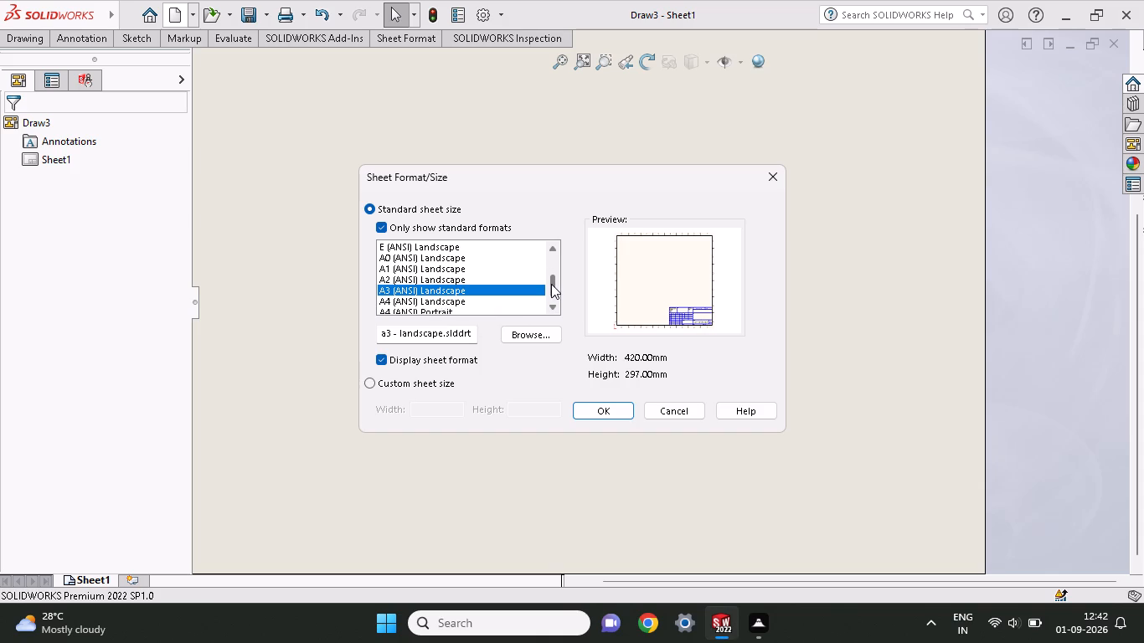
{"action": "left_click_drag", "start_coordinate": [551, 284], "coordinate": [551, 287]}
{"action": "left_click", "coordinate": [434, 304]}
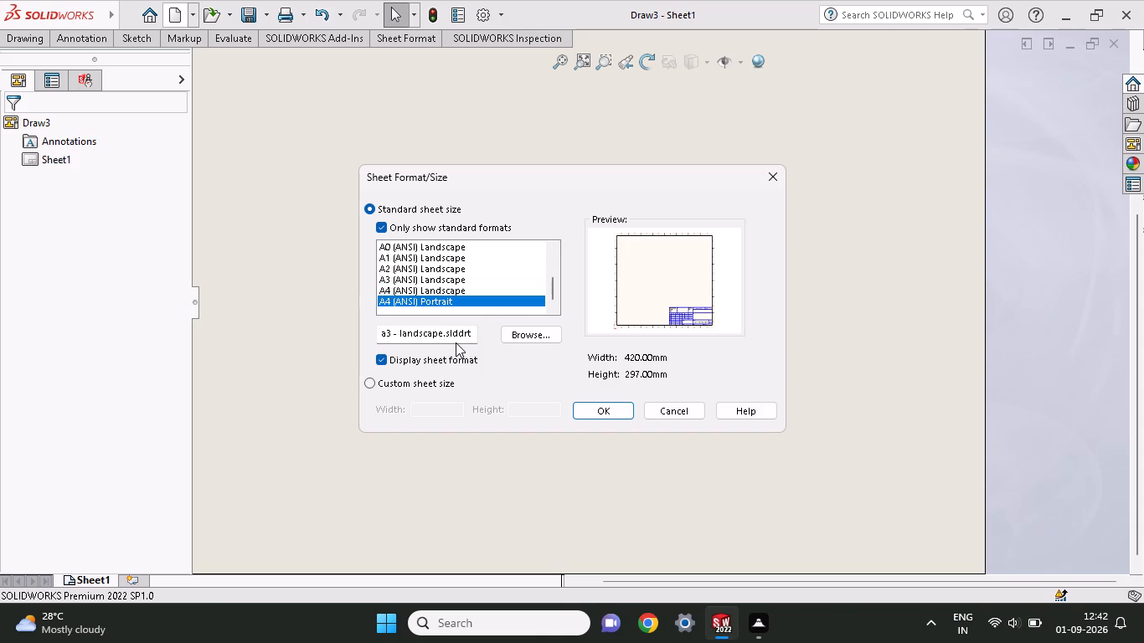
{"action": "left_click", "coordinate": [451, 291]}
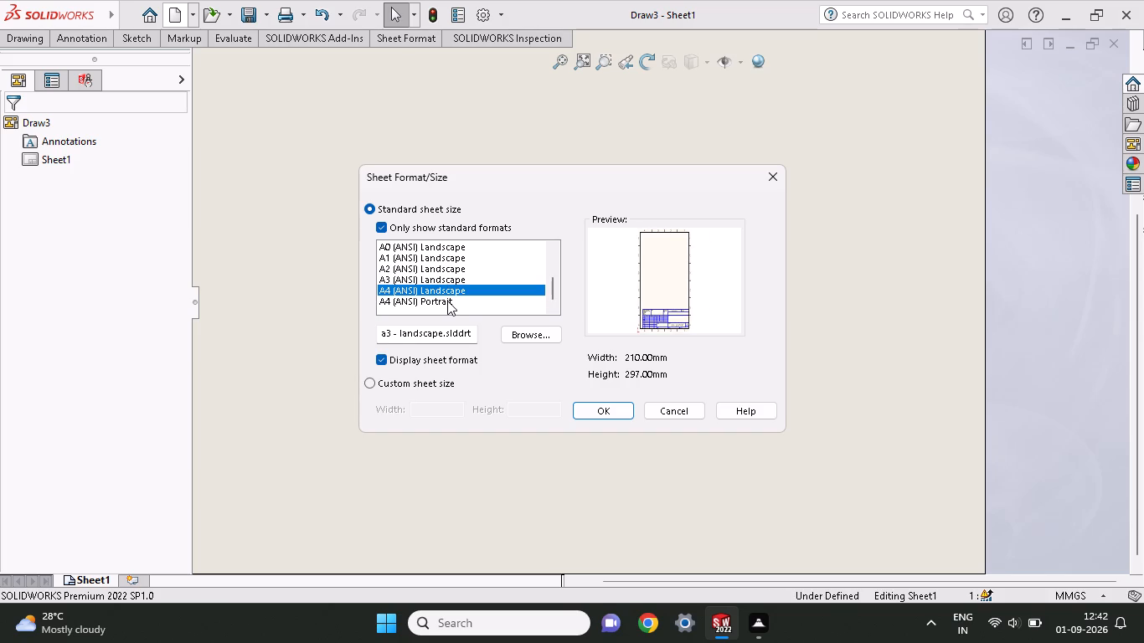
{"action": "left_click", "coordinate": [447, 301]}
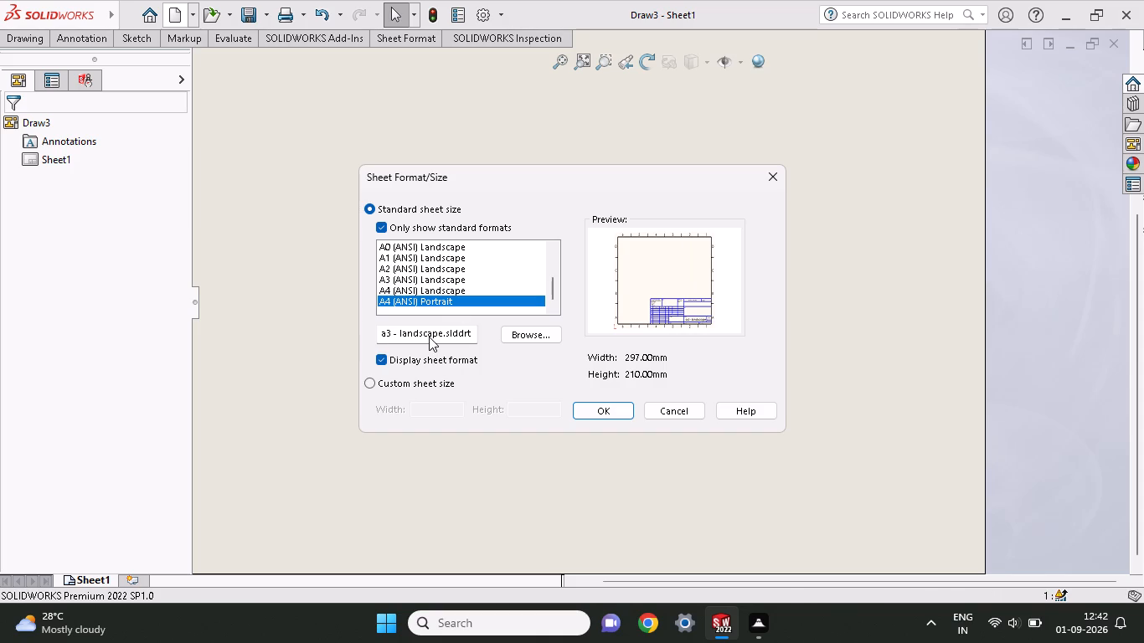
{"action": "left_click", "coordinate": [435, 285]}
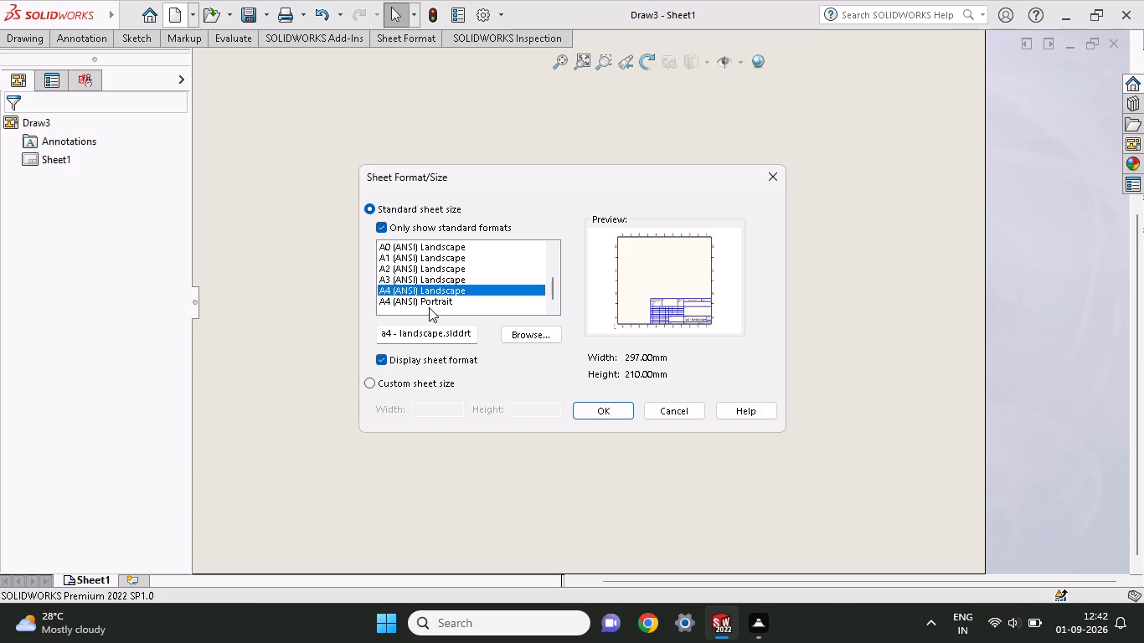
{"action": "left_click", "coordinate": [431, 304]}
{"action": "left_click", "coordinate": [595, 412]}
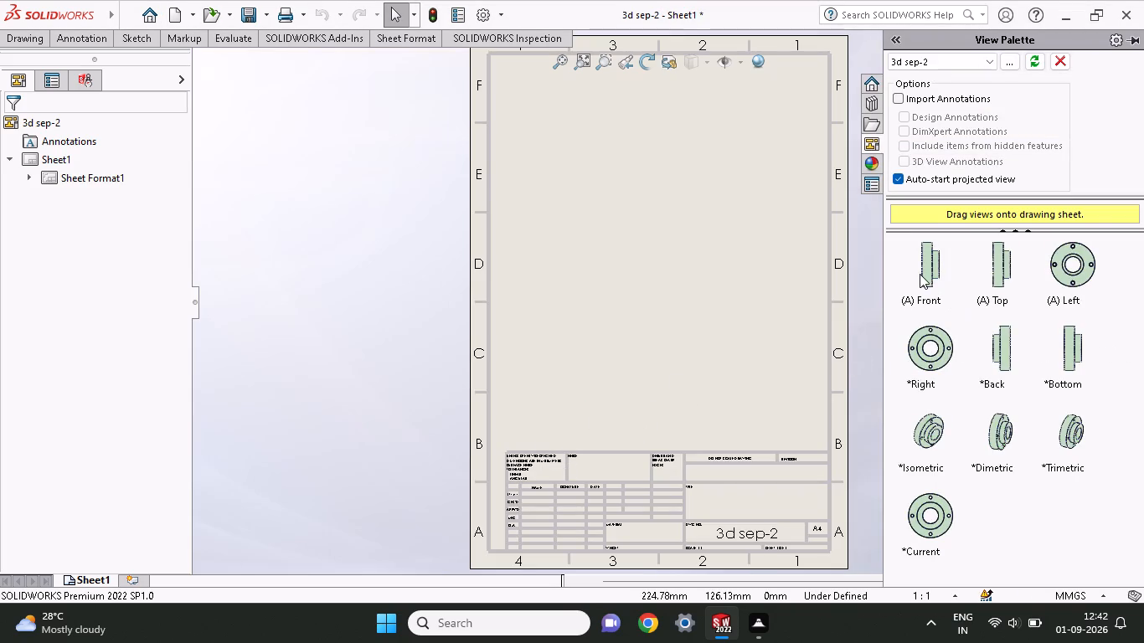
Place the part's Front view on the sheet and project the circular hub-side view to its right.
{"action": "left_click_drag", "start_coordinate": [925, 263], "coordinate": [563, 269]}
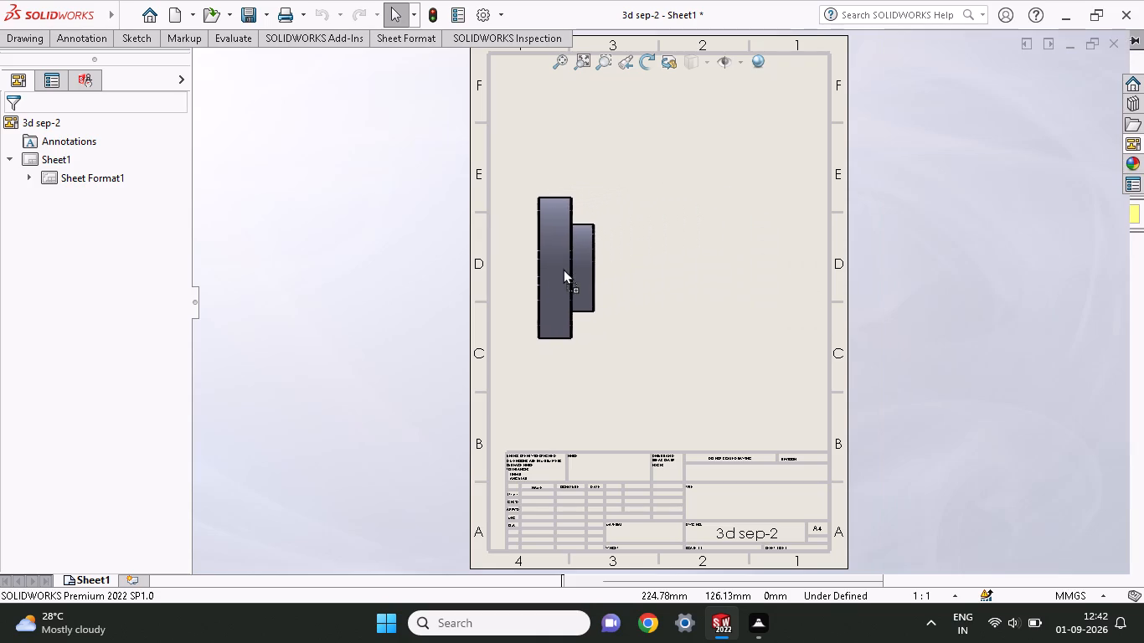
{"action": "left_click_drag", "start_coordinate": [563, 269], "coordinate": [559, 269]}
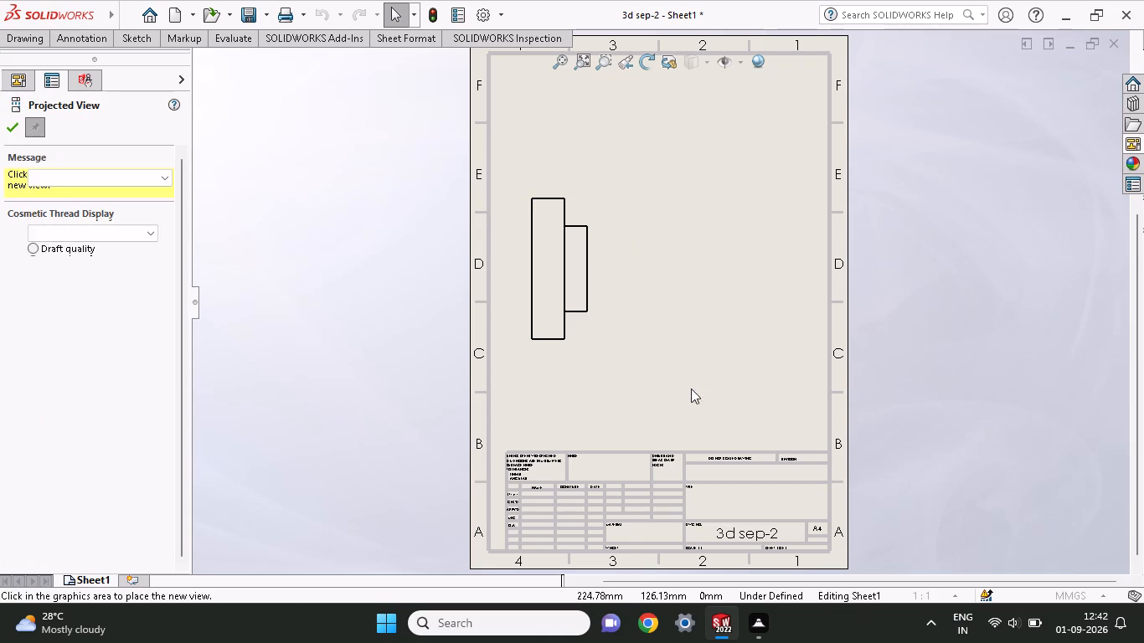
{"action": "left_click", "coordinate": [1136, 140]}
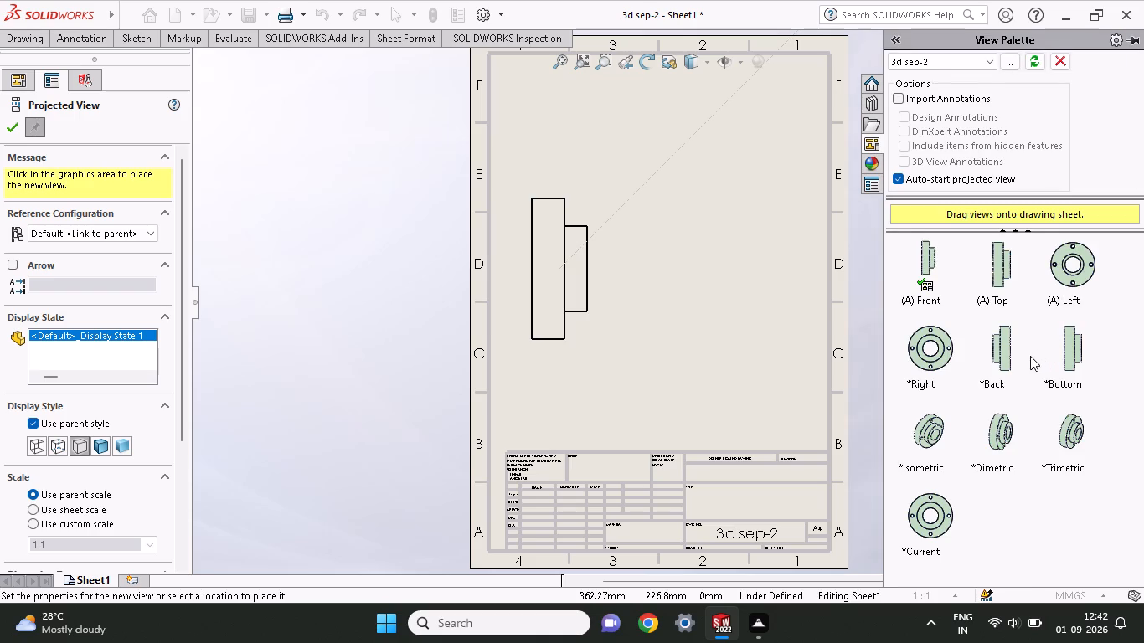
{"action": "left_click_drag", "start_coordinate": [929, 347], "coordinate": [717, 258]}
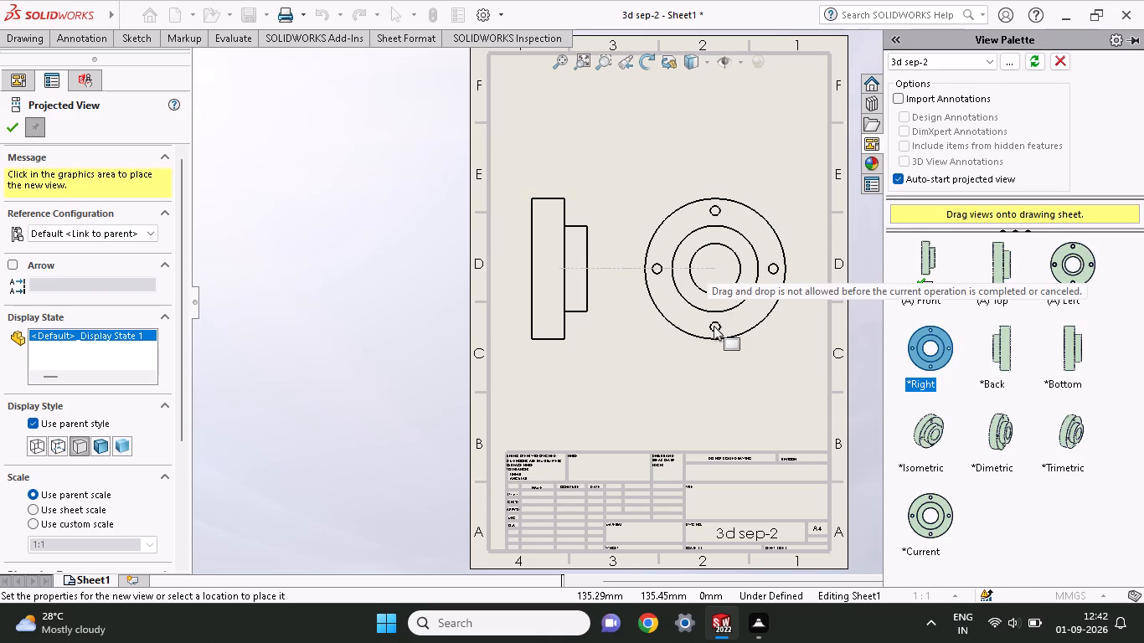
{"action": "left_click", "coordinate": [714, 326]}
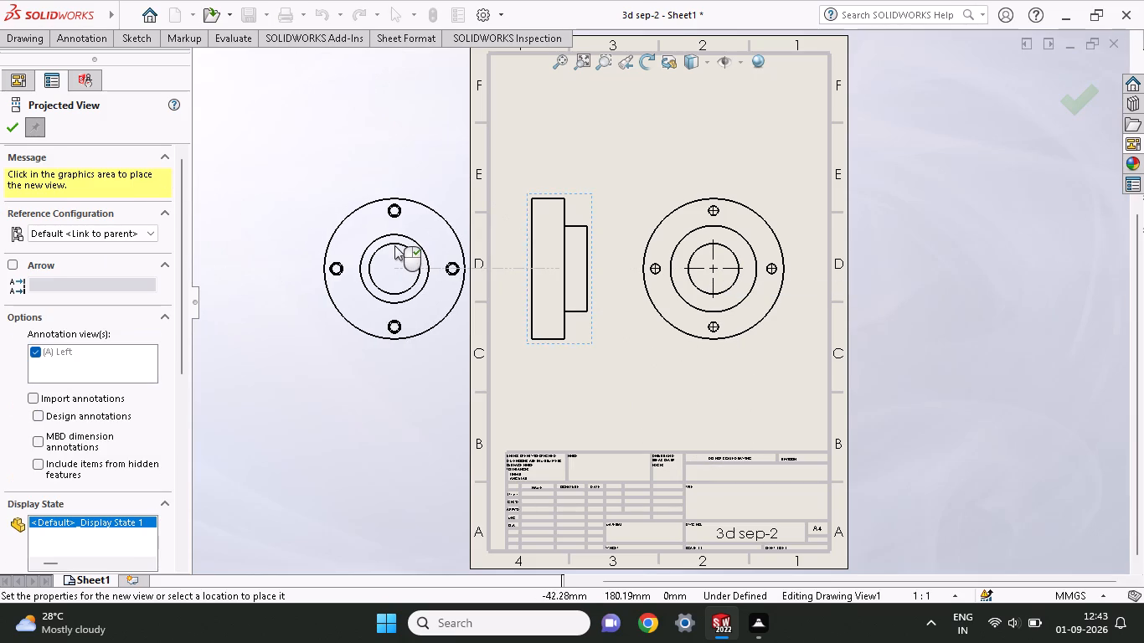
{"action": "key", "text": "Escape"}
{"action": "key", "text": "Escape"}
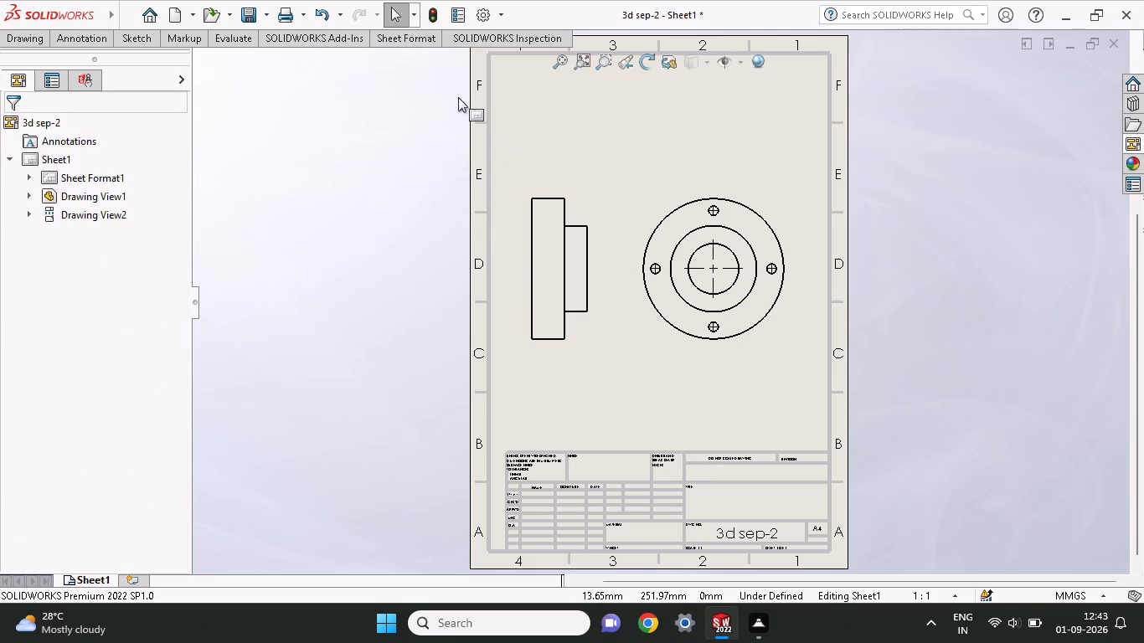
Insert the model item dimensions into the Front view, importing them from the entire model.
{"action": "left_click", "coordinate": [81, 44]}
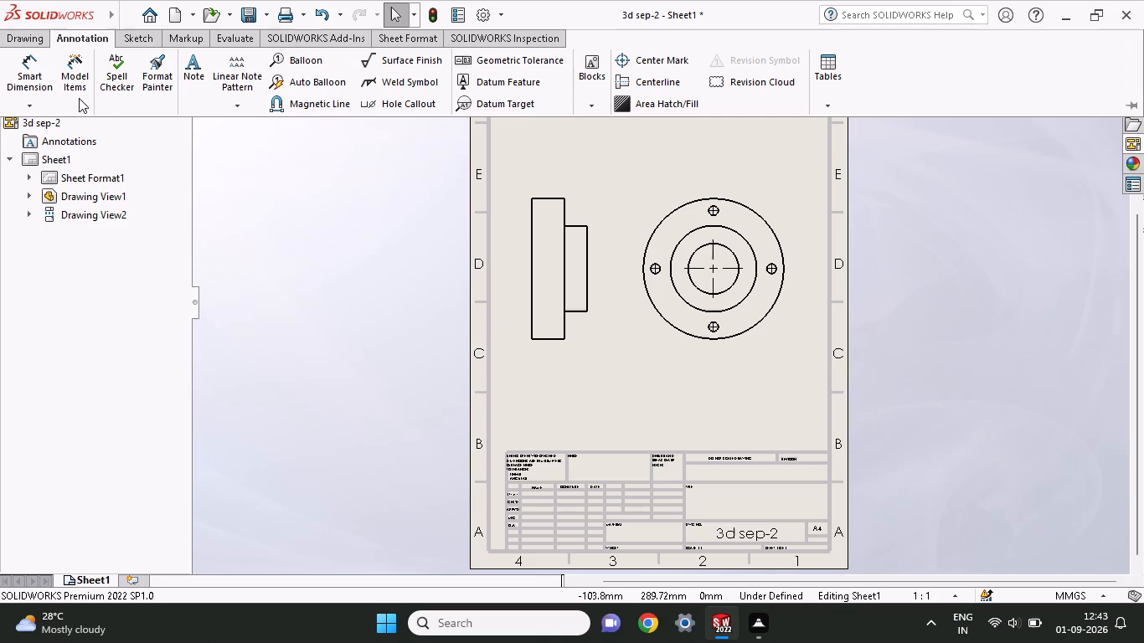
{"action": "left_click", "coordinate": [76, 98]}
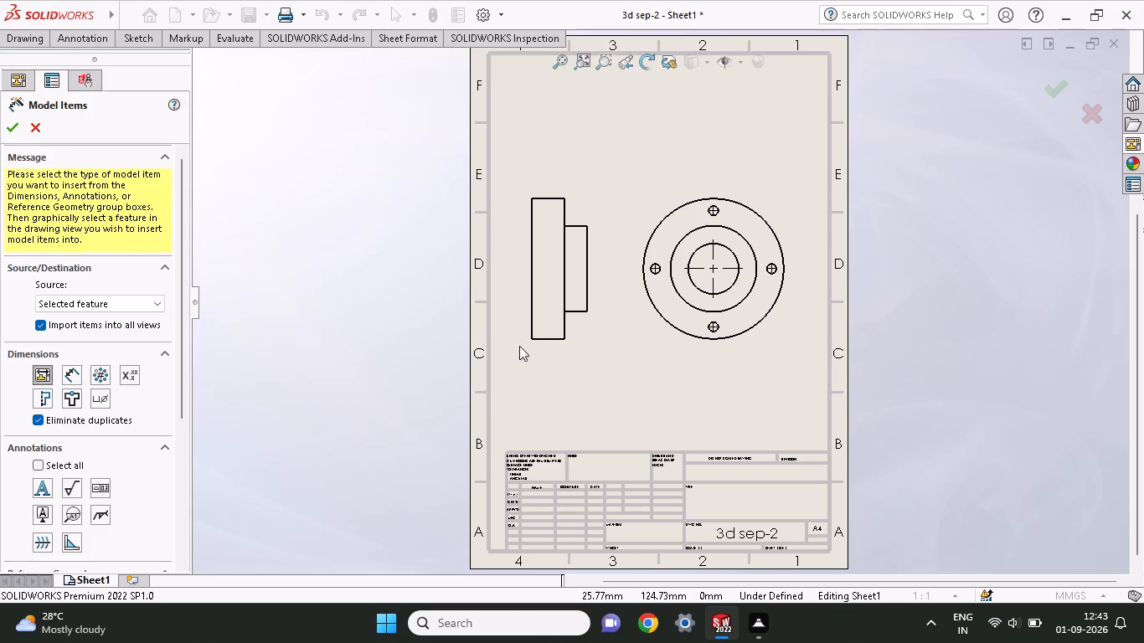
{"action": "left_click", "coordinate": [591, 341]}
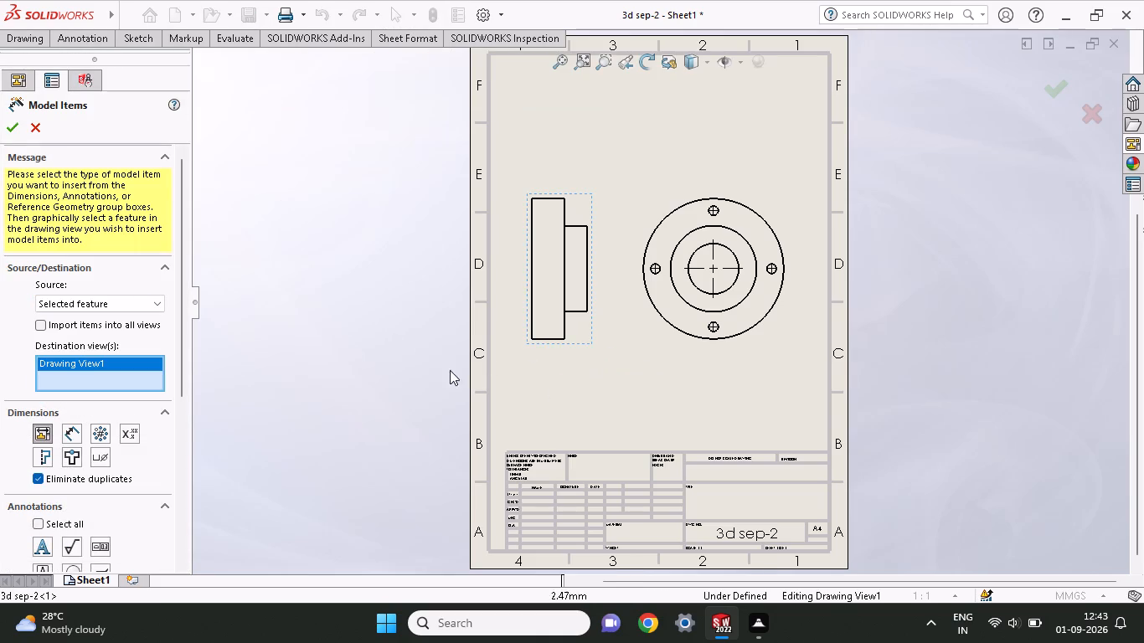
{"action": "left_click", "coordinate": [4, 127]}
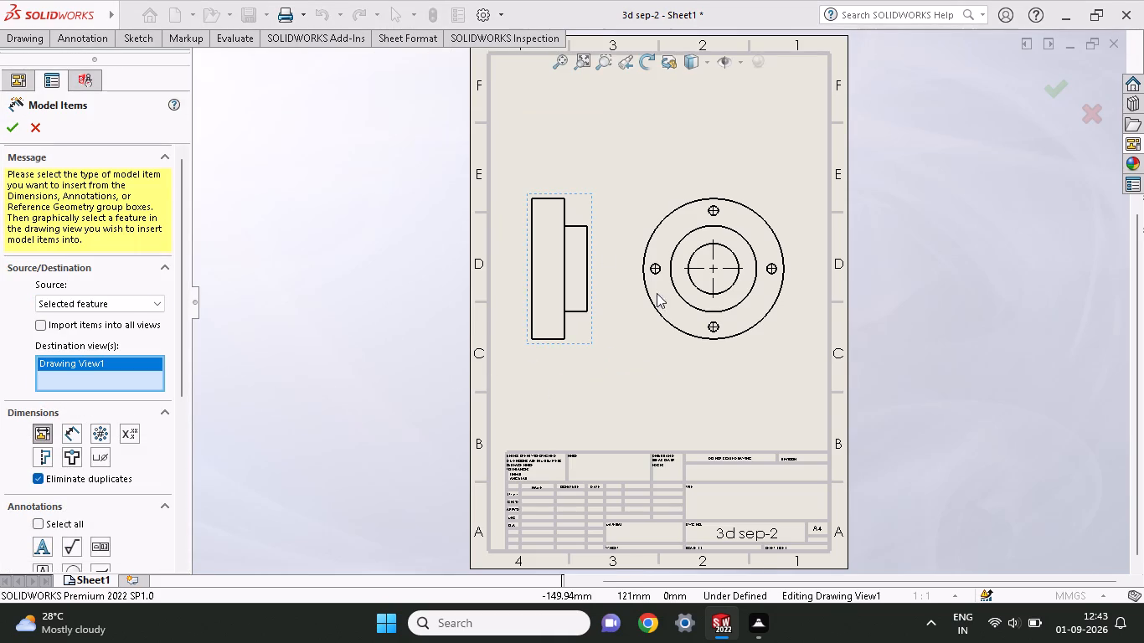
{"action": "left_click", "coordinate": [600, 311]}
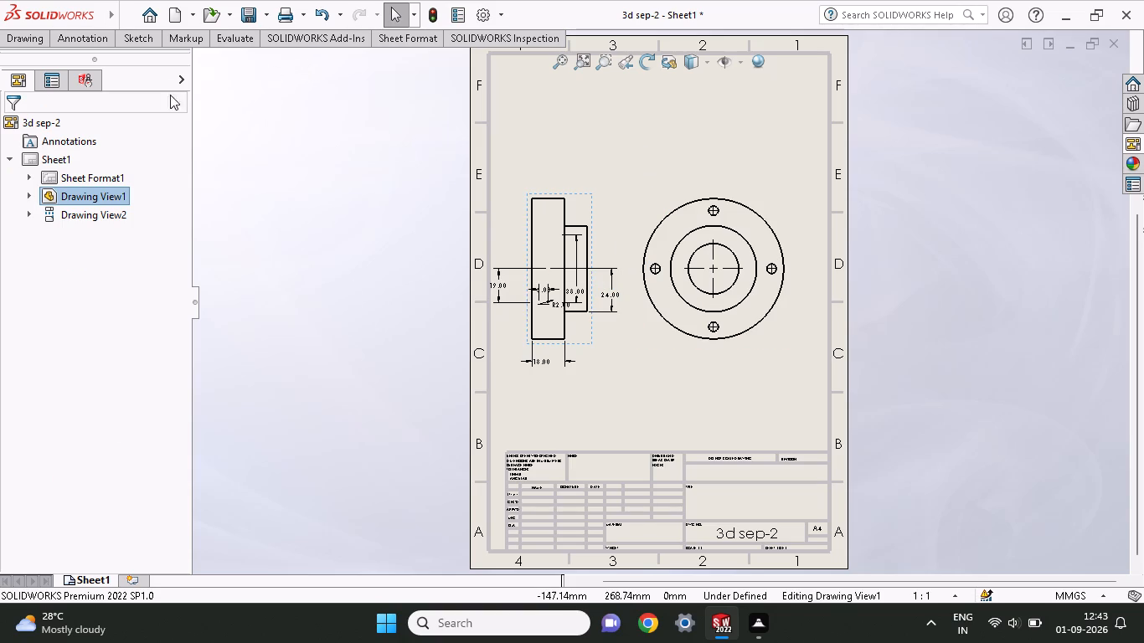
Add the projected circular view as a destination and insert its model item dimensions from the entire model.
{"action": "left_click", "coordinate": [85, 42]}
{"action": "left_click", "coordinate": [85, 80]}
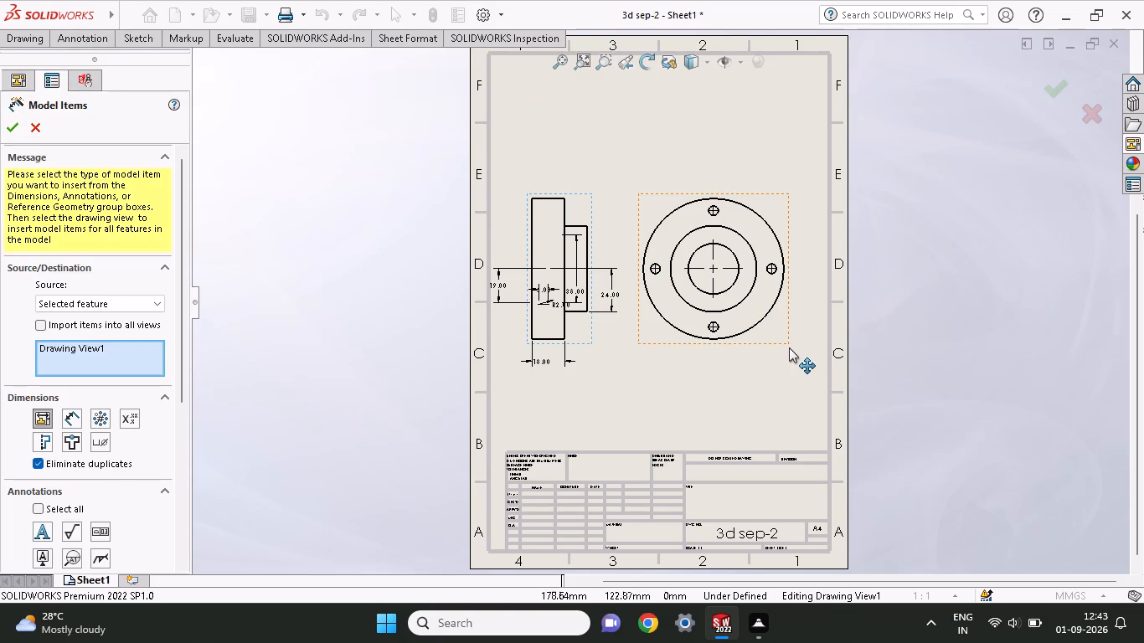
{"action": "left_click", "coordinate": [786, 342]}
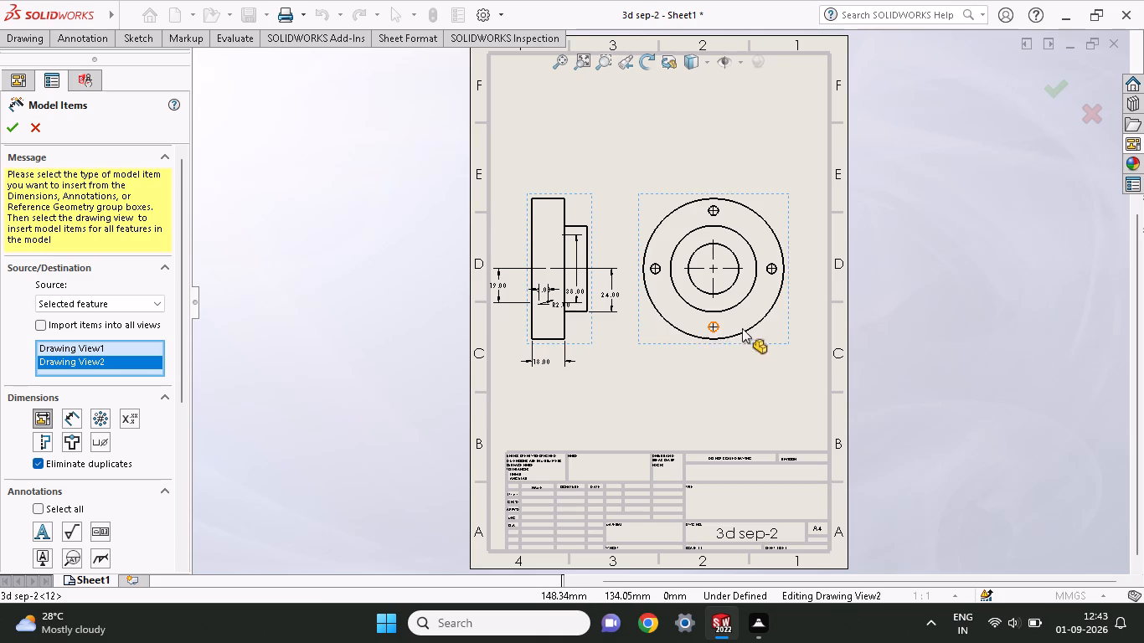
{"action": "left_click", "coordinate": [8, 130]}
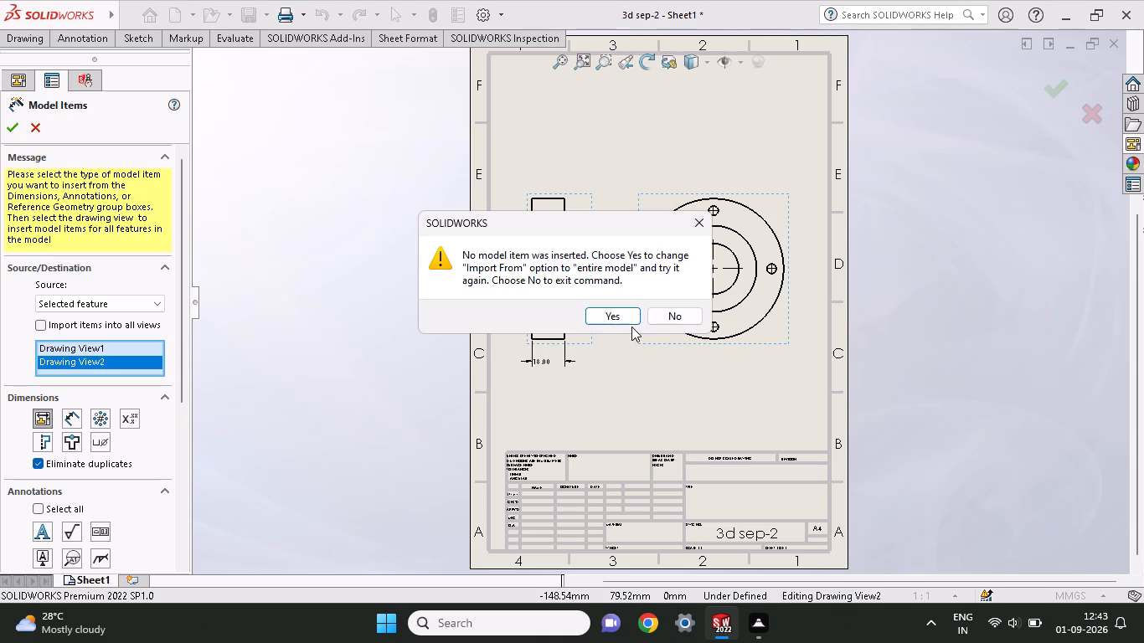
{"action": "left_click", "coordinate": [607, 303]}
{"action": "left_click", "coordinate": [616, 310]}
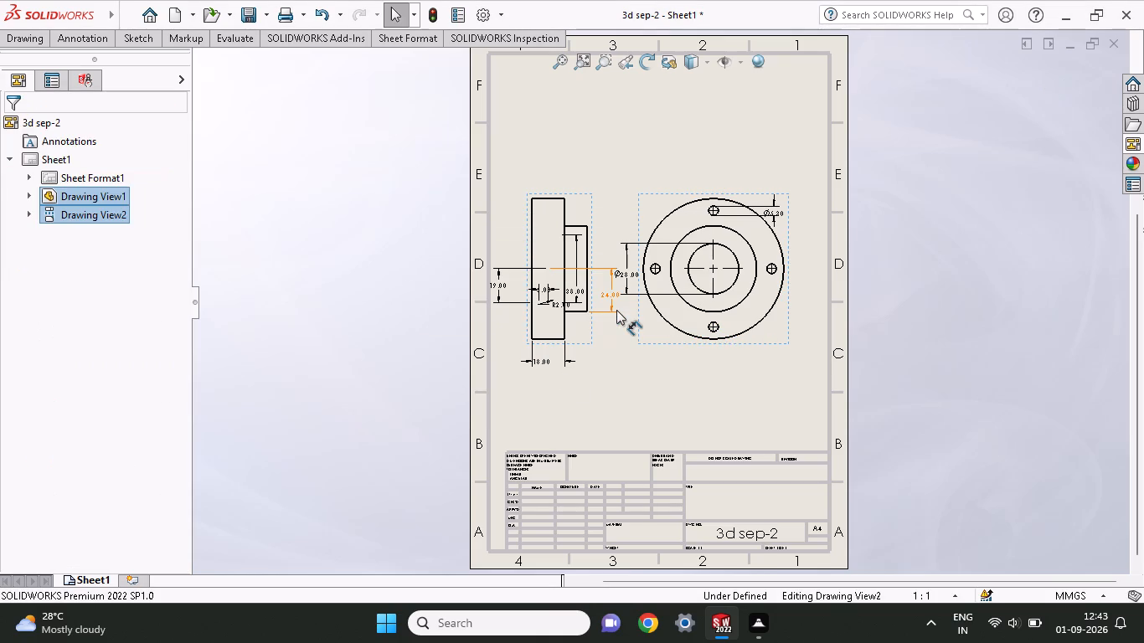
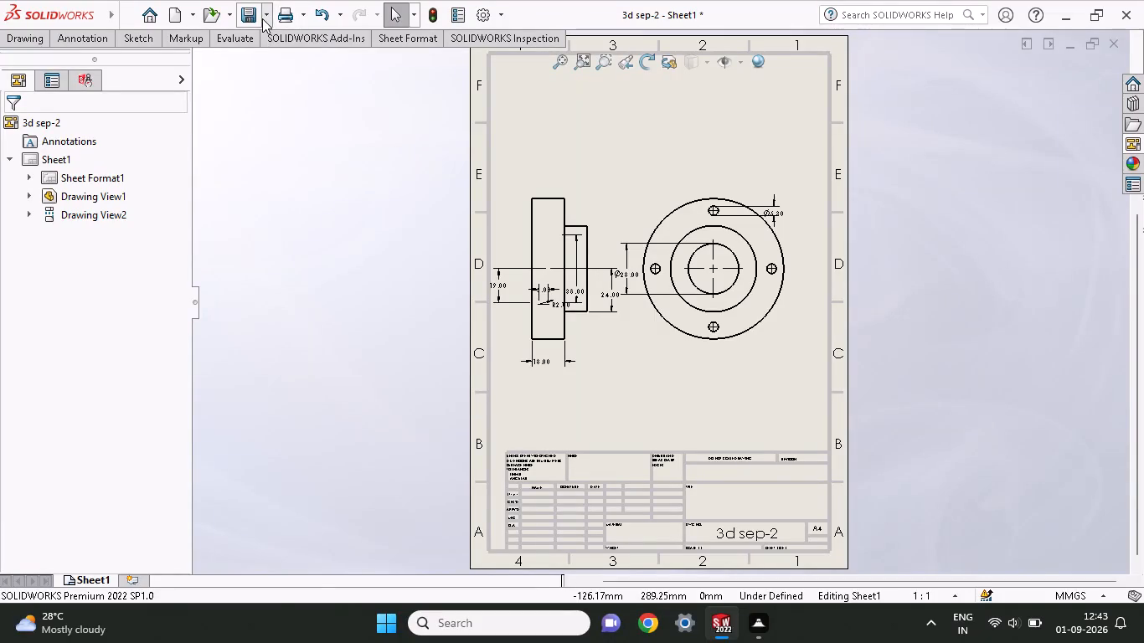
Save the drawing in the Documents folder as a SOLIDWORKS Drawing named 3d sep-2 draw.
{"action": "left_click", "coordinate": [265, 55]}
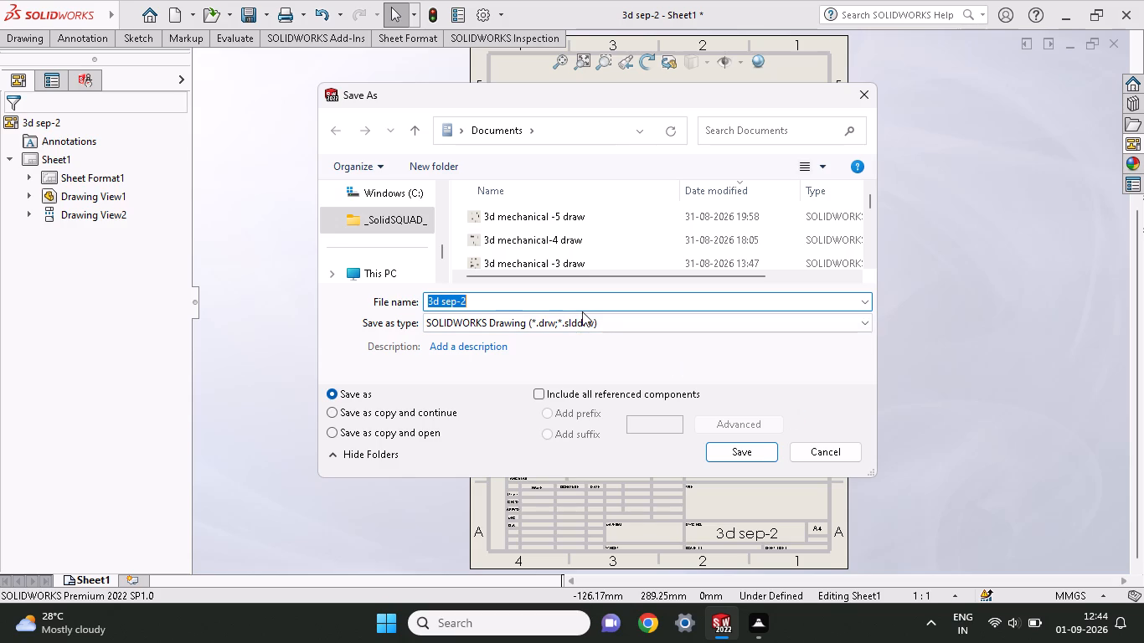
{"action": "left_click", "coordinate": [474, 304]}
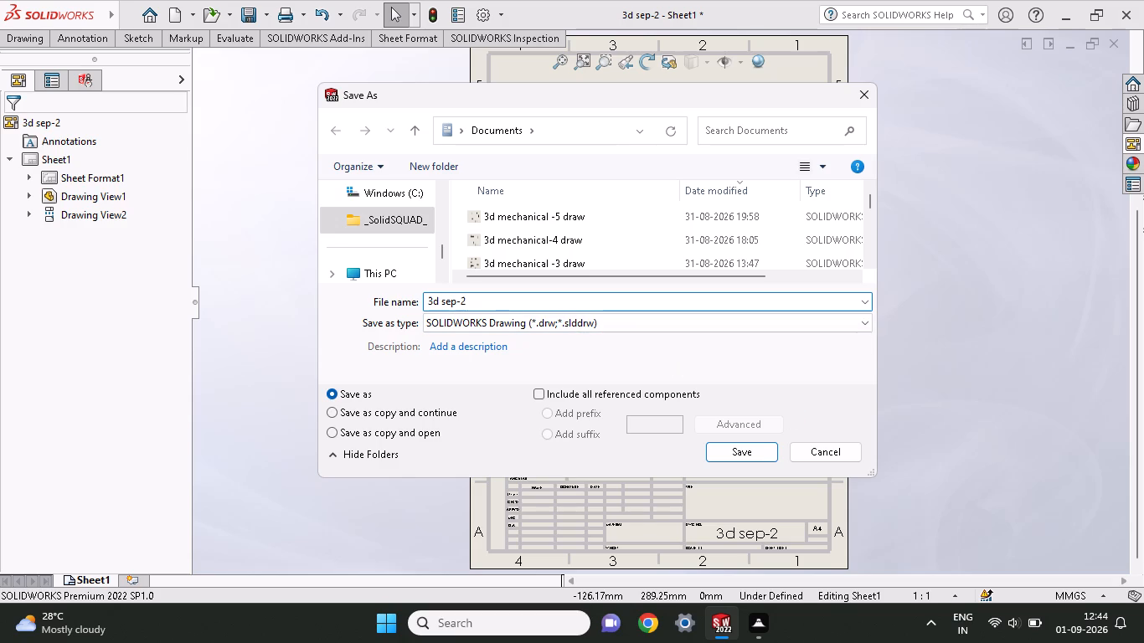
{"action": "key", "text": "space"}
{"action": "key", "text": "d"}
{"action": "key", "text": "w"}
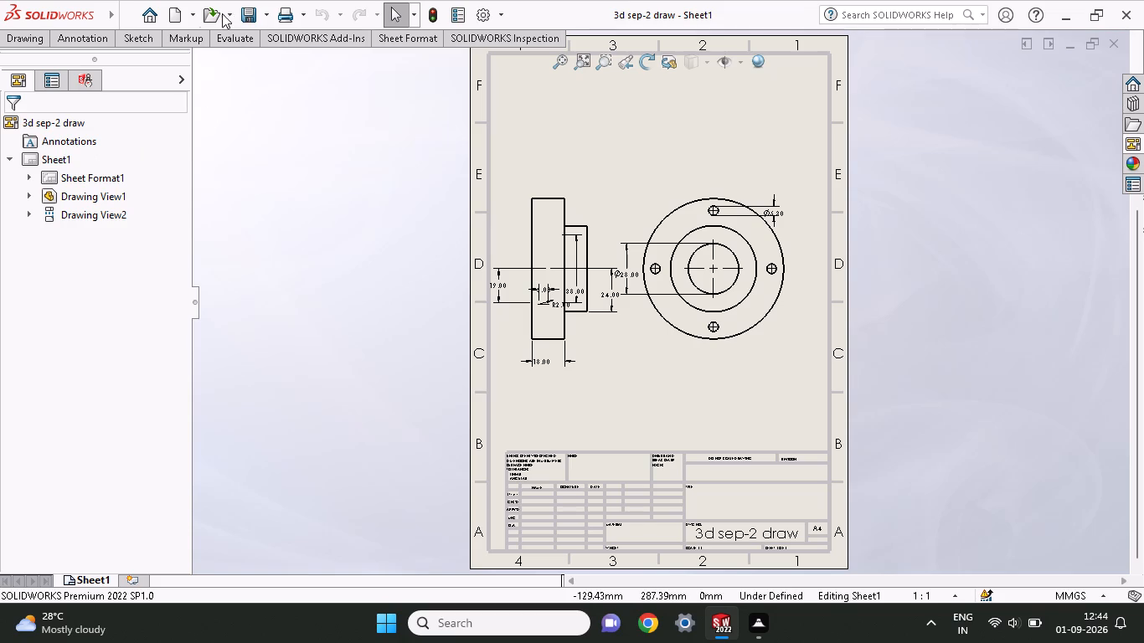
Save a copy of the drawing in Adobe Portable Document Format (*.pdf) under the name 3d sep-2 draw.
{"action": "left_click", "coordinate": [268, 13]}
{"action": "left_click", "coordinate": [271, 60]}
{"action": "left_click", "coordinate": [549, 321]}
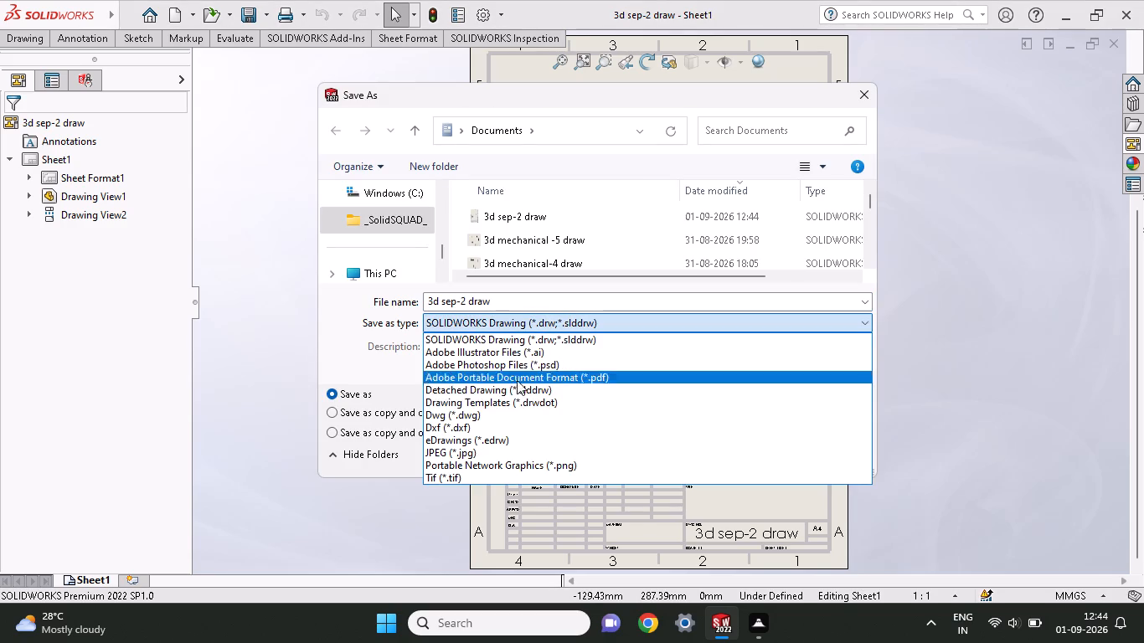
{"action": "left_click", "coordinate": [522, 378]}
{"action": "left_click", "coordinate": [751, 481]}
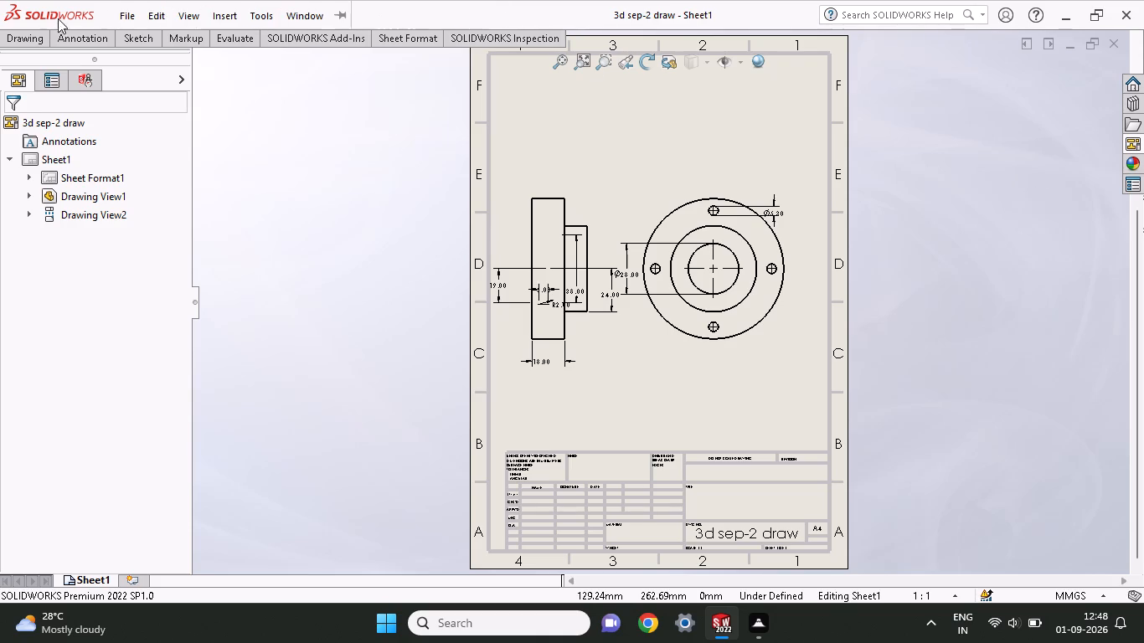
Create a new Part document.
{"action": "left_click", "coordinate": [131, 13]}
{"action": "left_click", "coordinate": [135, 39]}
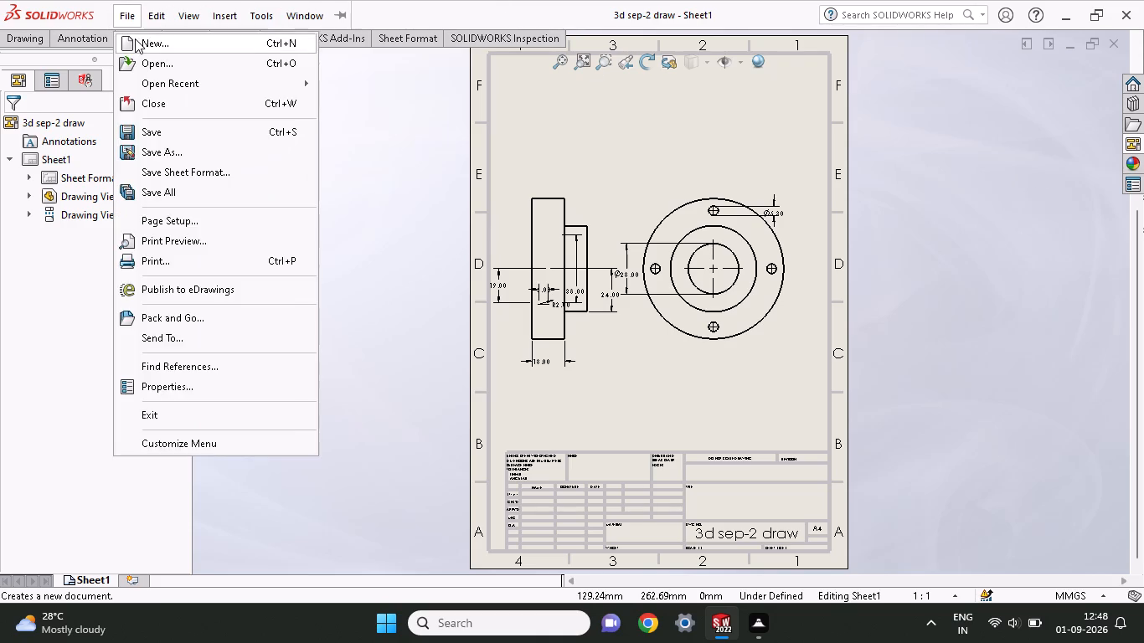
{"action": "left_click", "coordinate": [406, 268]}
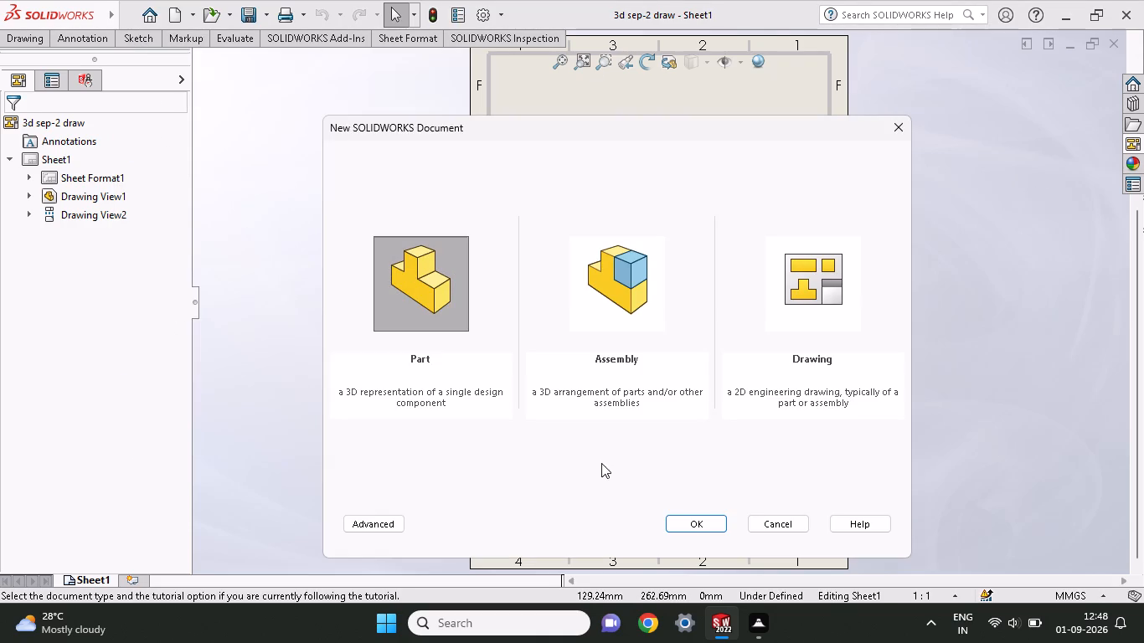
{"action": "left_click", "coordinate": [692, 527]}
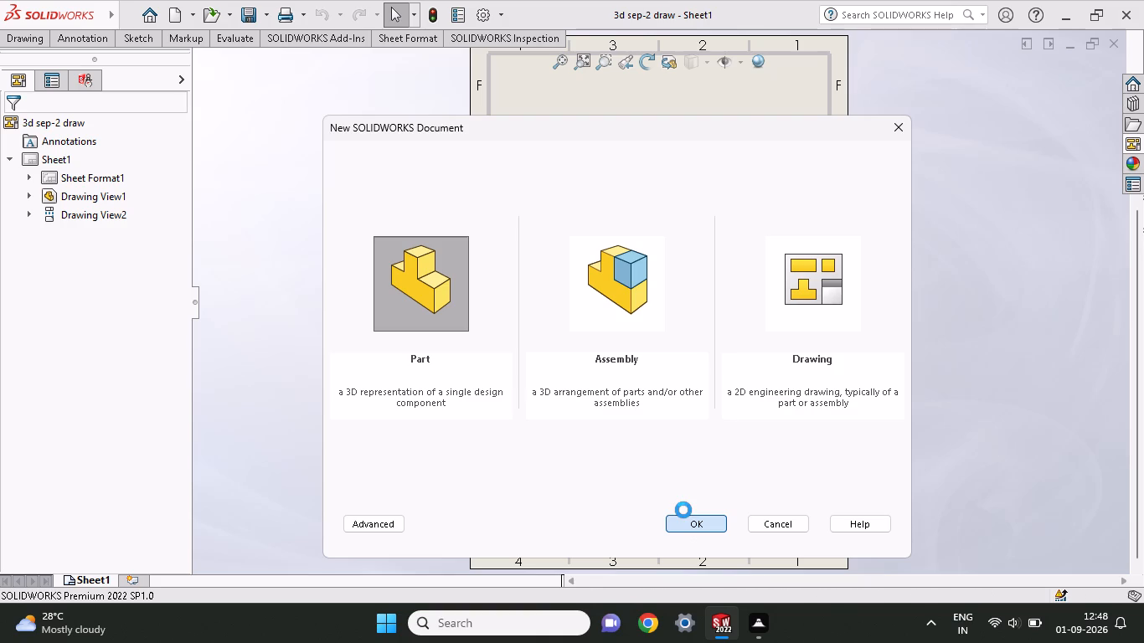
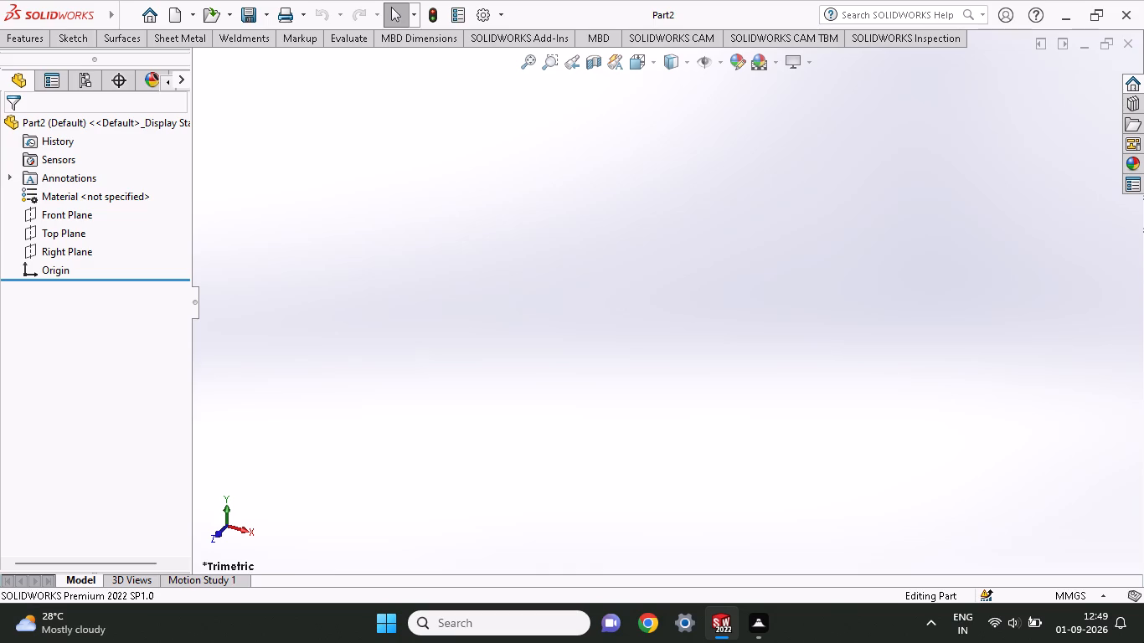
On the Top Plane, sketch a center rectangle about 169 mm wide, centred on the origin.
{"action": "left_click", "coordinate": [79, 238]}
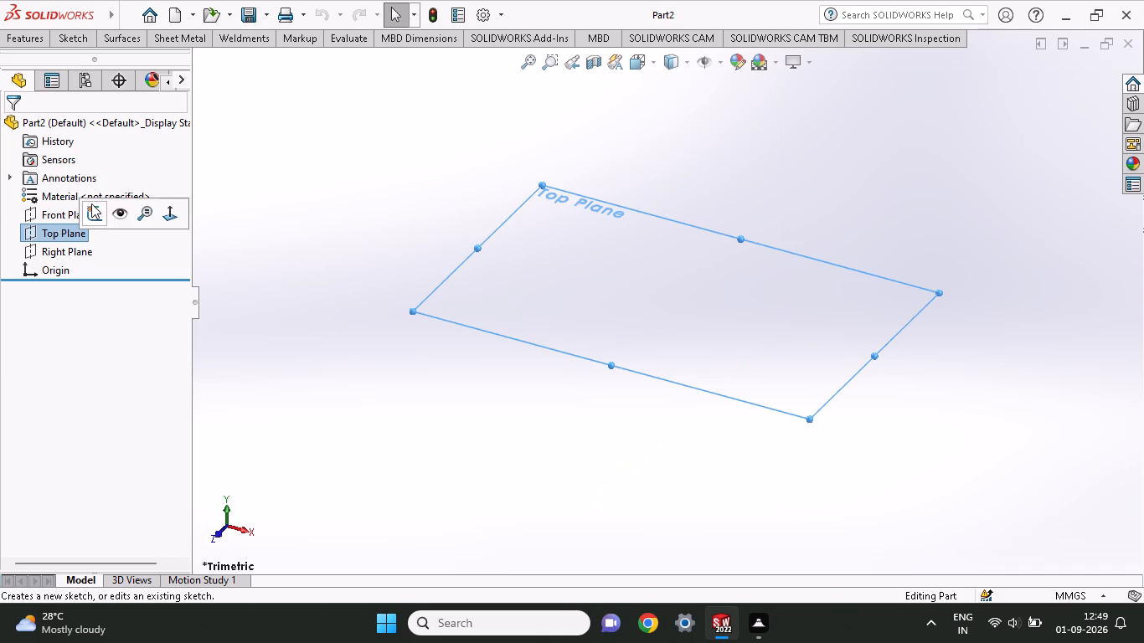
{"action": "left_click", "coordinate": [91, 203]}
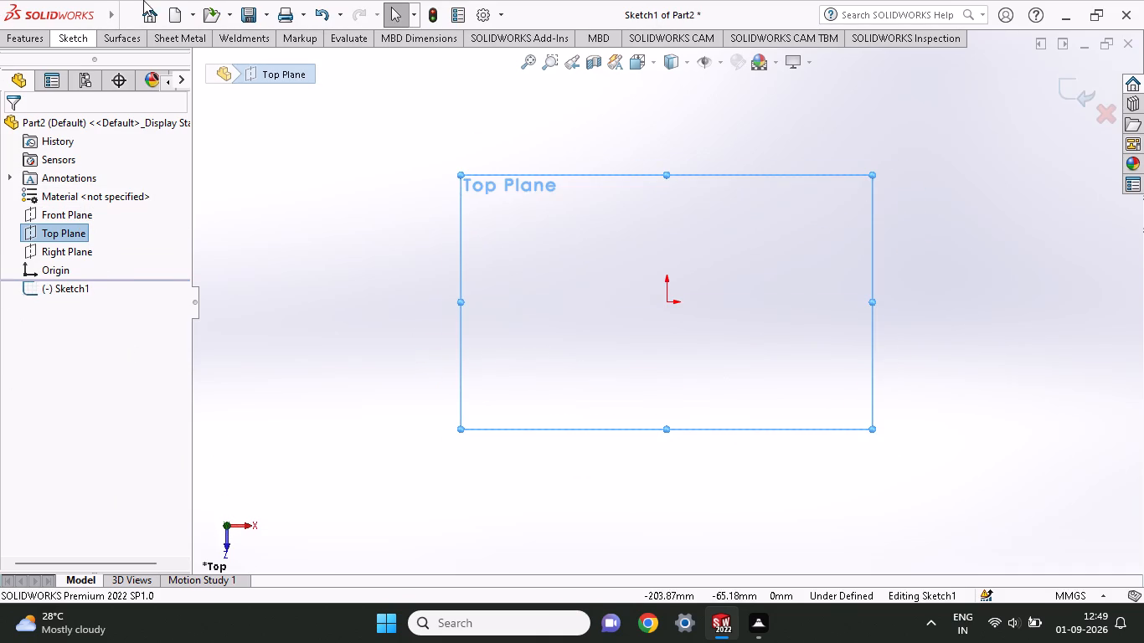
{"action": "left_click", "coordinate": [56, 38]}
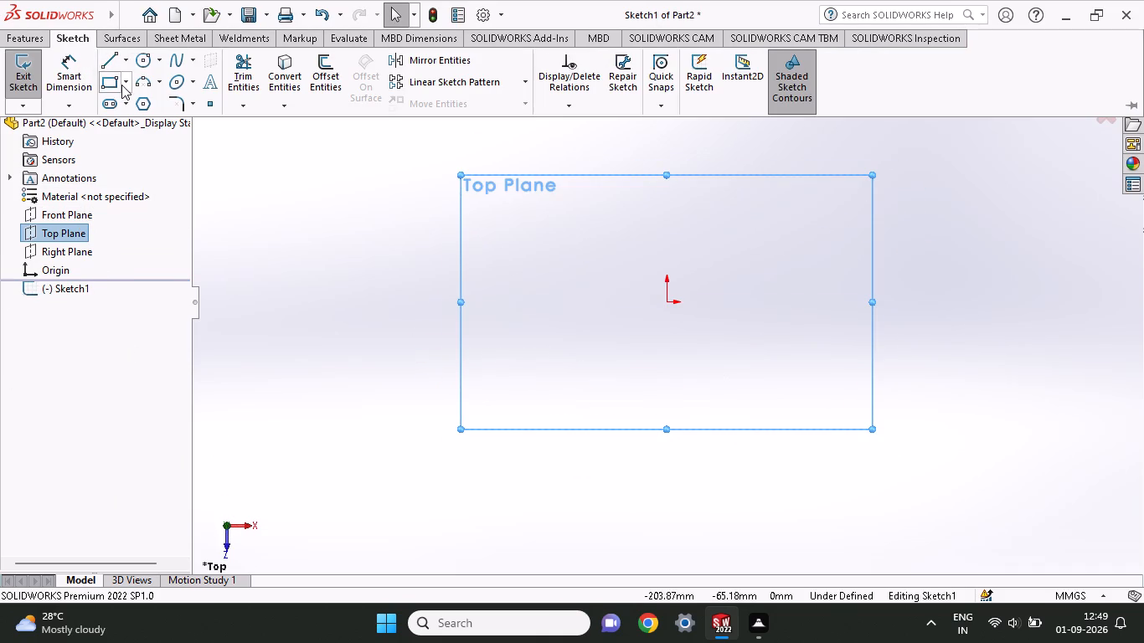
{"action": "left_click", "coordinate": [121, 85]}
{"action": "left_click", "coordinate": [123, 121]}
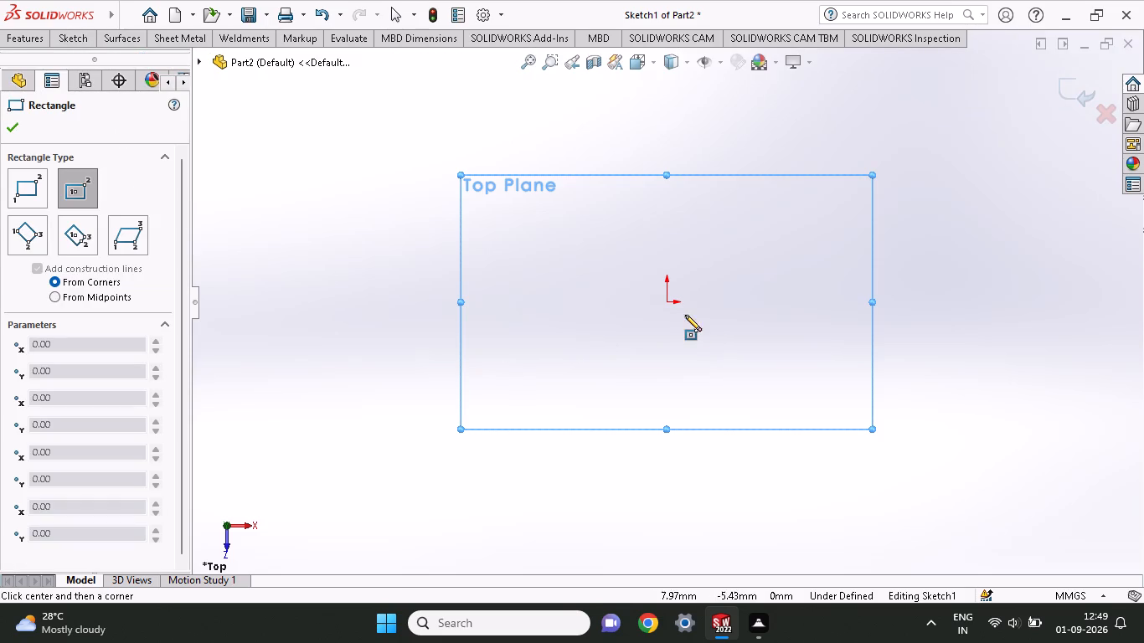
{"action": "left_click", "coordinate": [664, 304]}
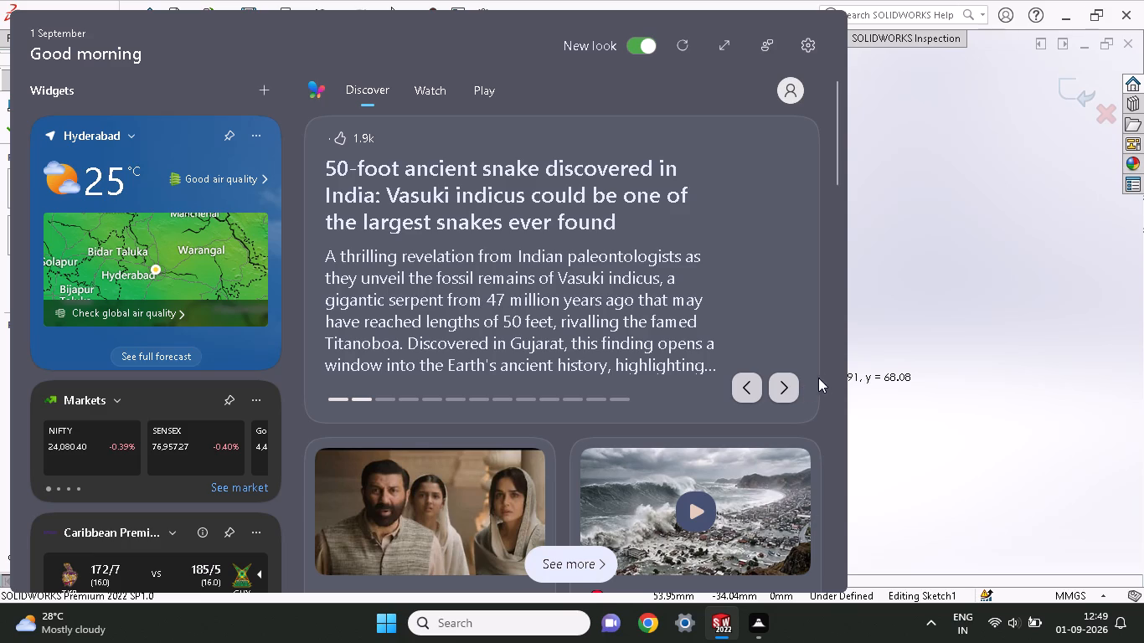
{"action": "left_click", "coordinate": [862, 392]}
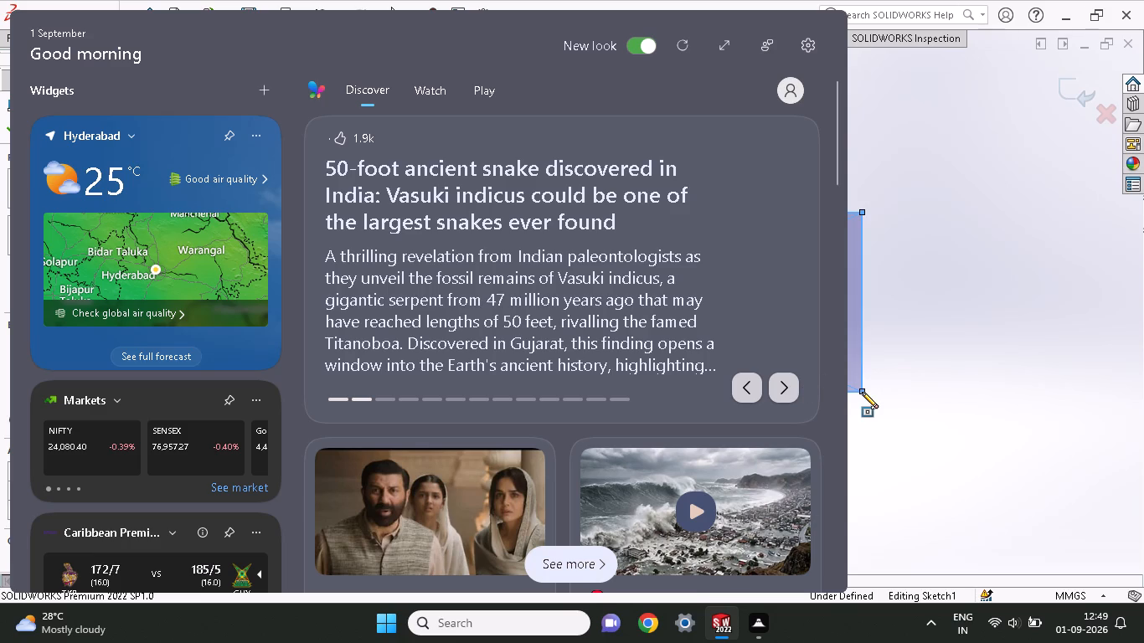
{"action": "left_click", "coordinate": [862, 392]}
{"action": "left_click", "coordinate": [858, 392]}
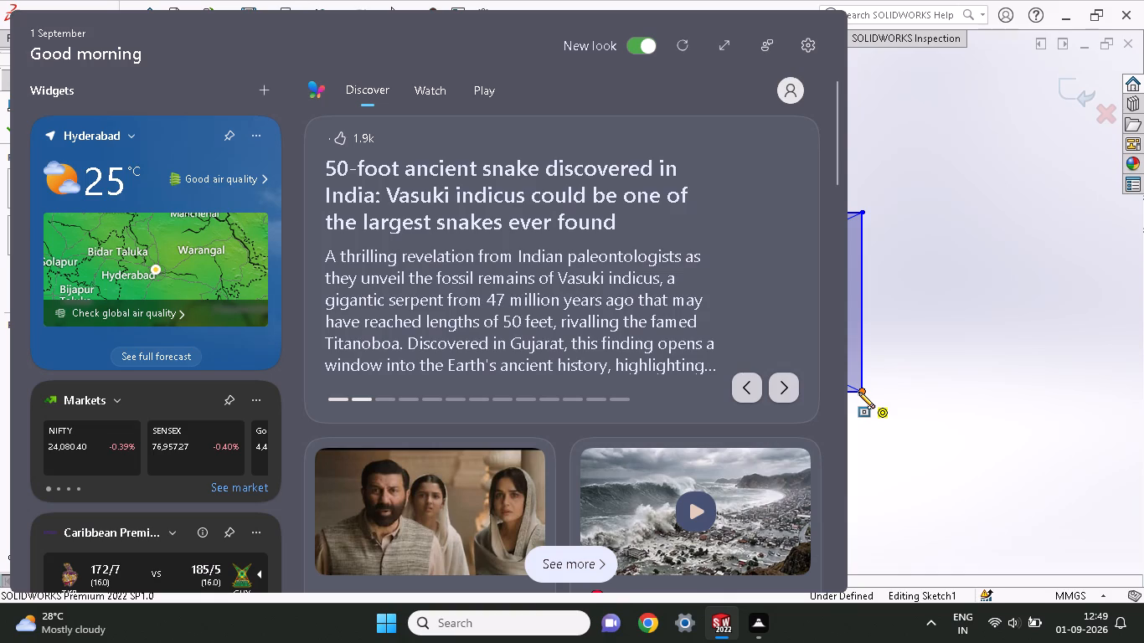
{"action": "left_click", "coordinate": [858, 392]}
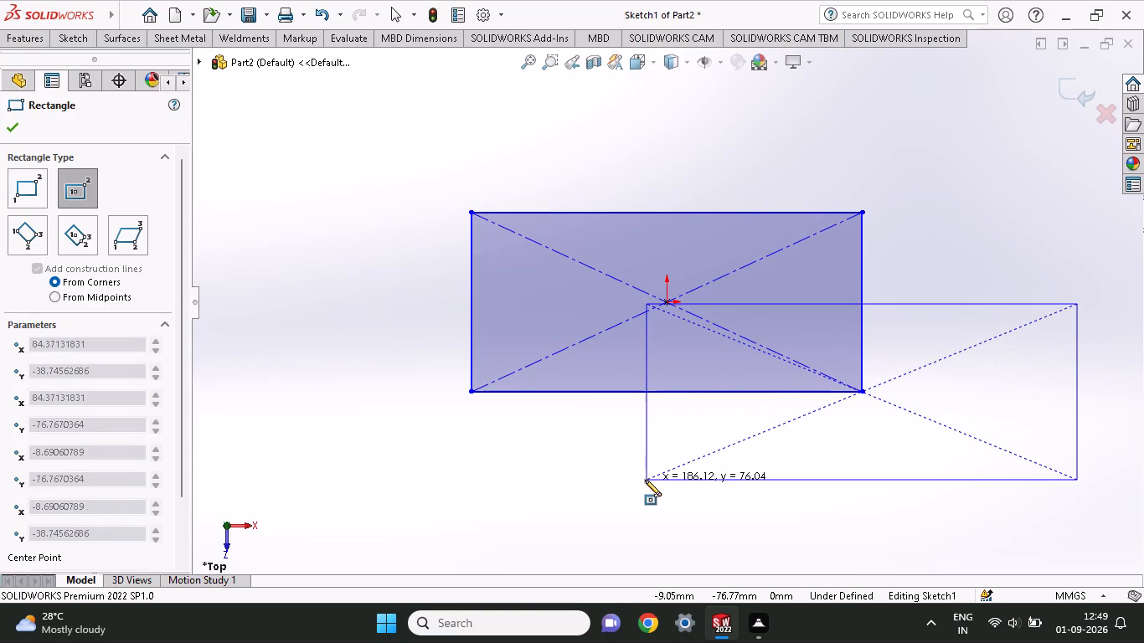
{"action": "key", "text": "Escape"}
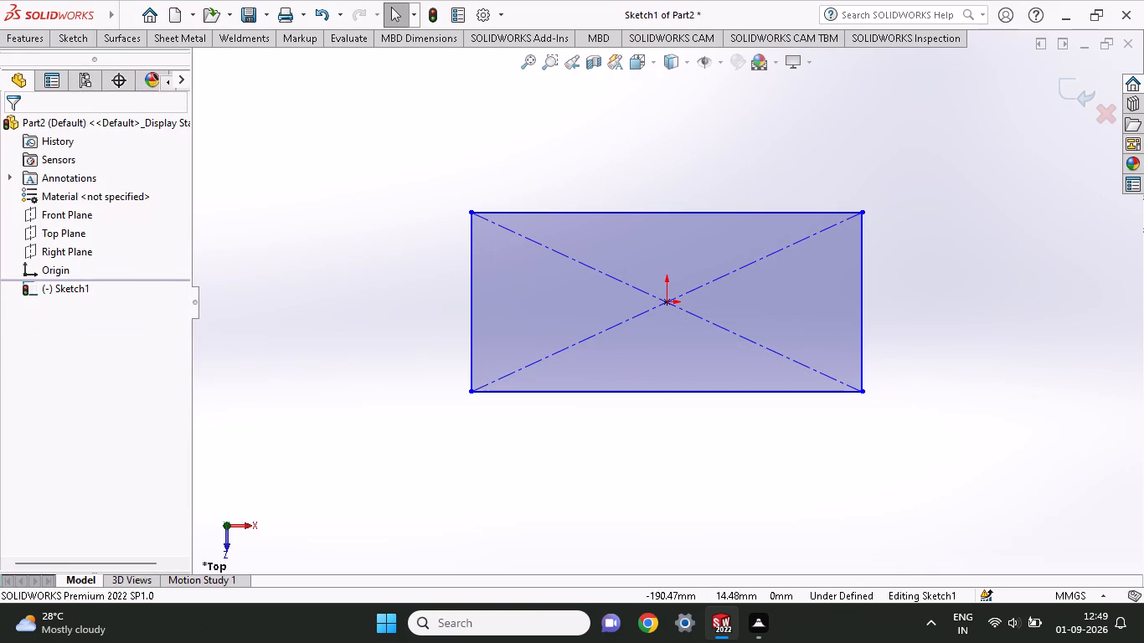
Dimension the rectangle 125 mm wide and 45 mm high.
{"action": "left_click", "coordinate": [77, 43]}
{"action": "left_click", "coordinate": [66, 85]}
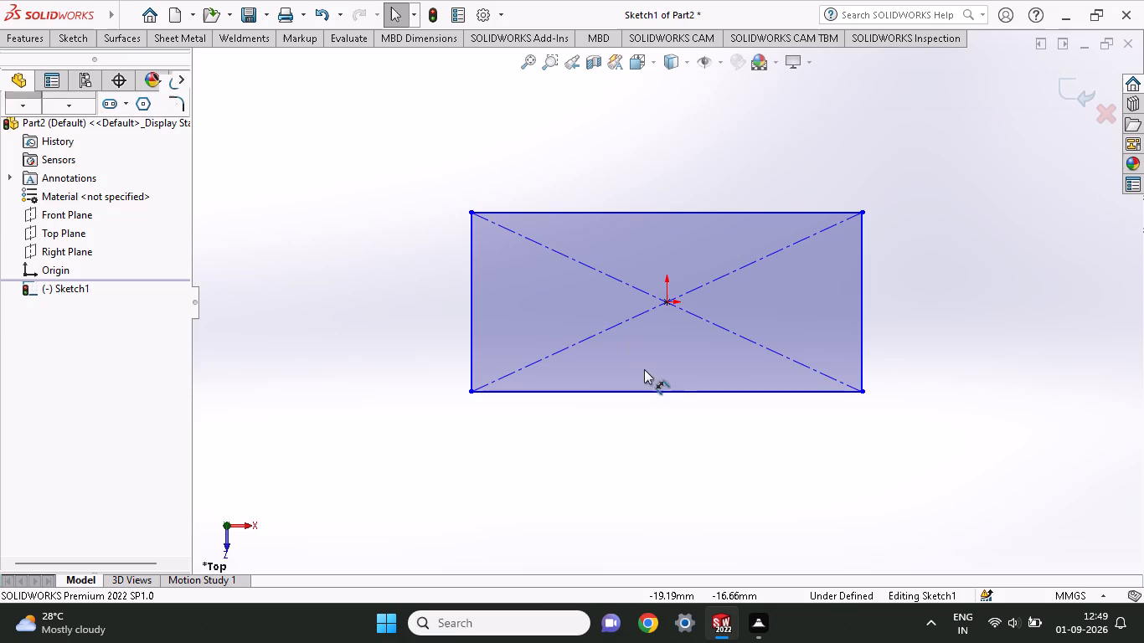
{"action": "left_click", "coordinate": [713, 388]}
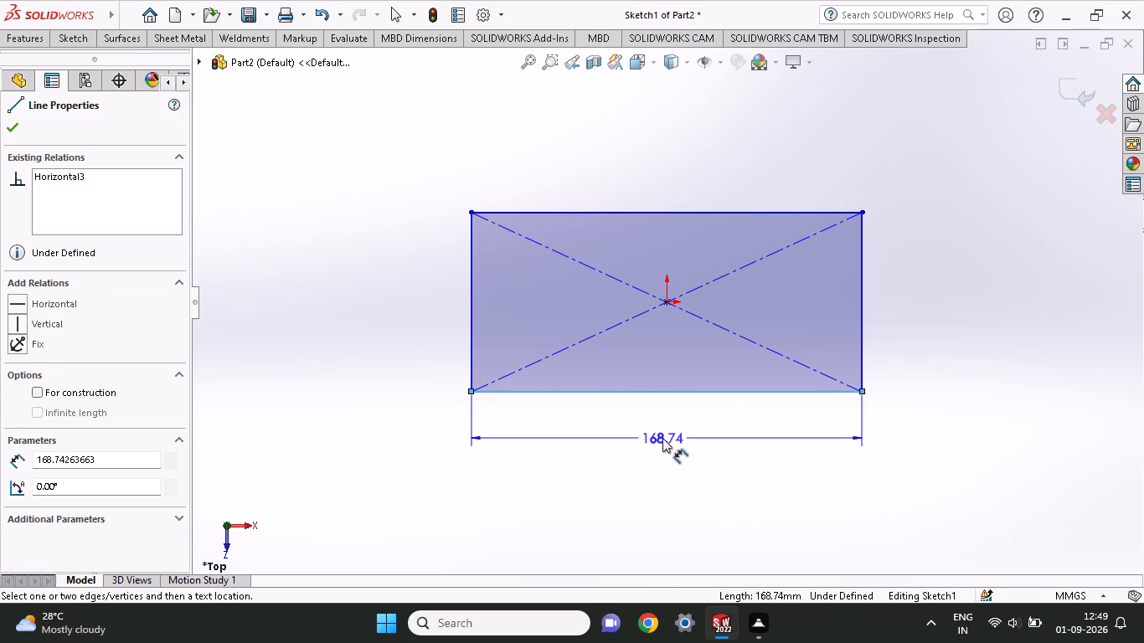
{"action": "left_click", "coordinate": [662, 438]}
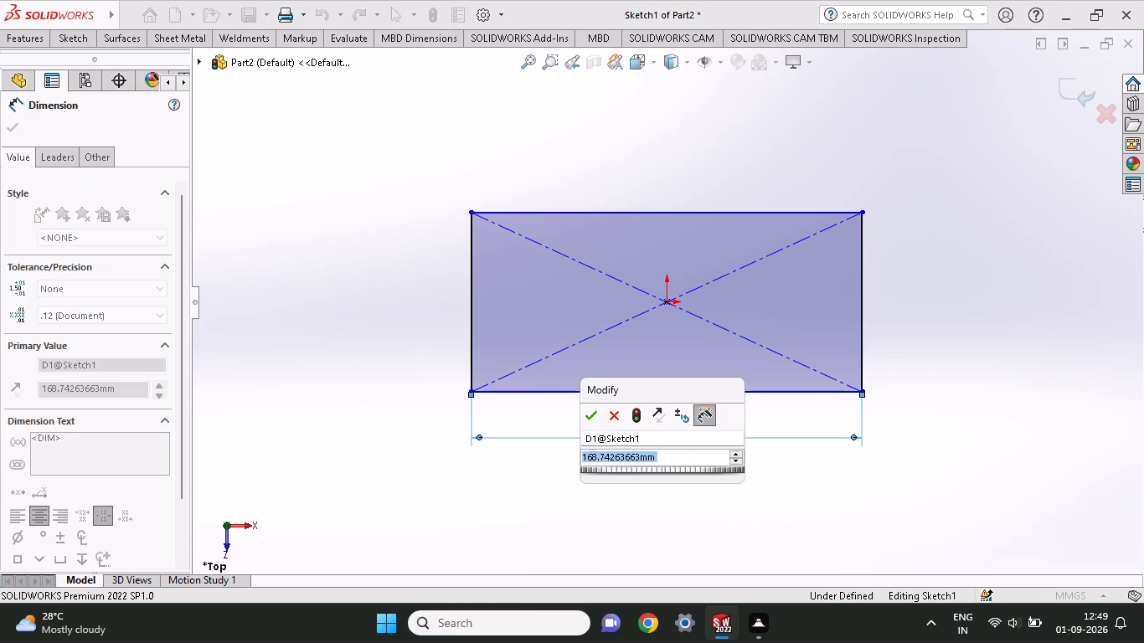
{"action": "type", "text": "125"}
{"action": "key", "text": "Return"}
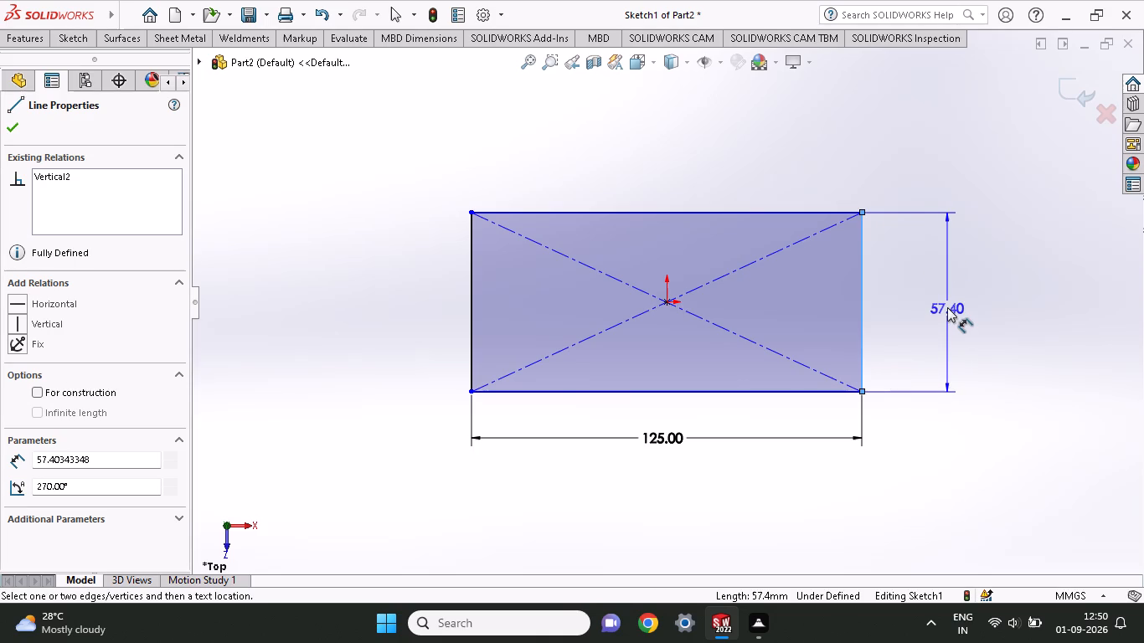
{"action": "left_click", "coordinate": [947, 307]}
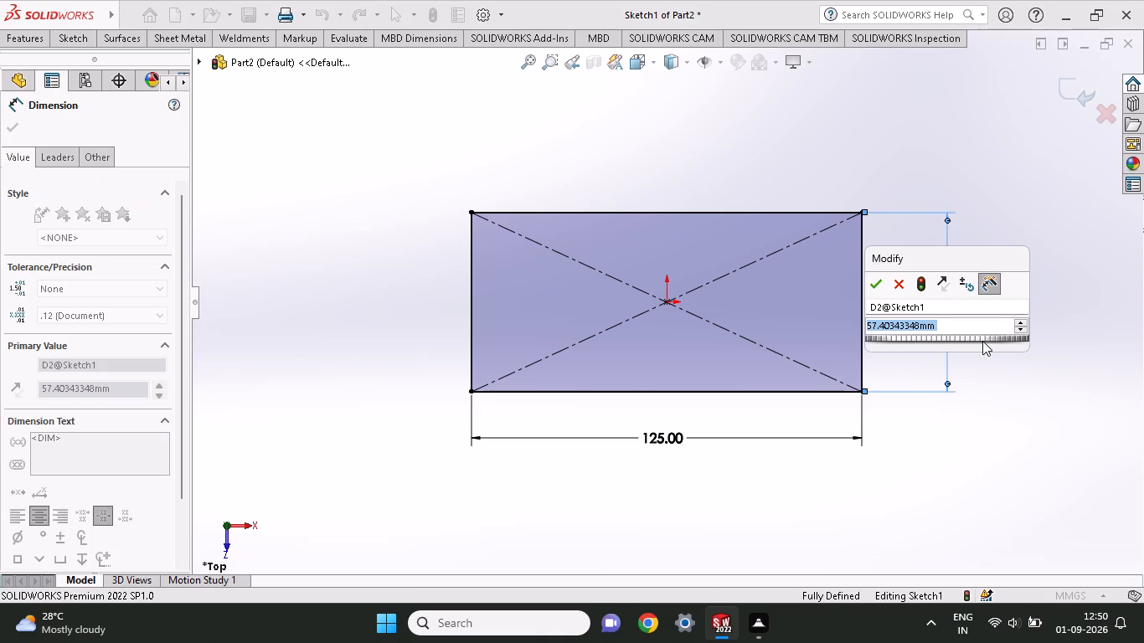
{"action": "type", "text": "45"}
{"action": "key", "text": "Return"}
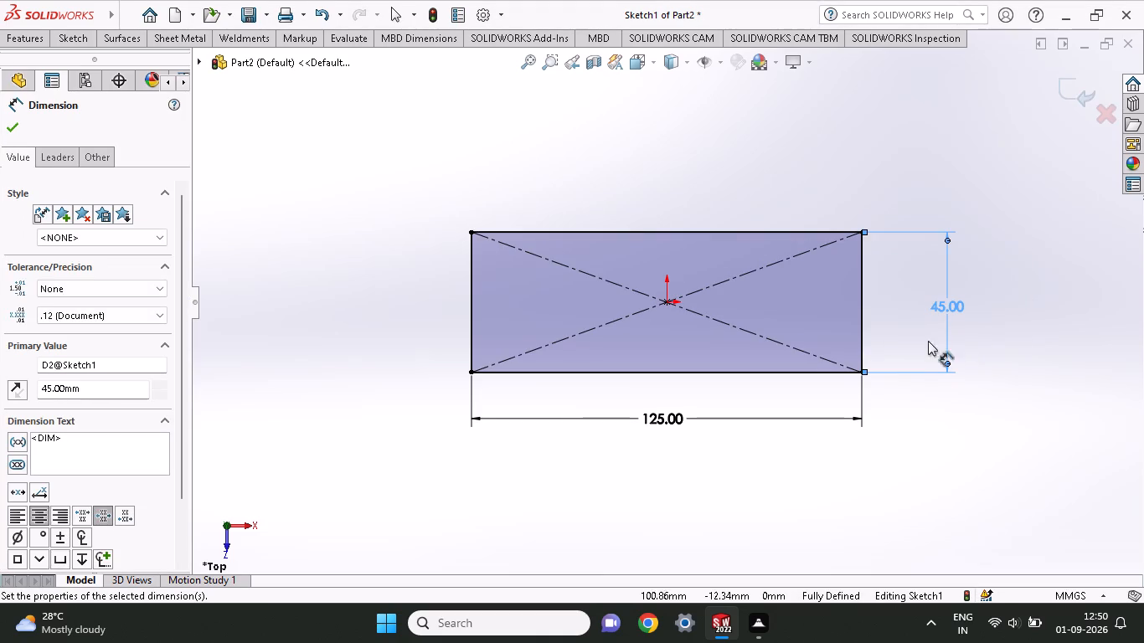
Sketch three circles of about 5 to 6 mm radius below the origin's level: one near each rectangle end and one on the vertical centreline.
{"action": "left_click", "coordinate": [75, 29]}
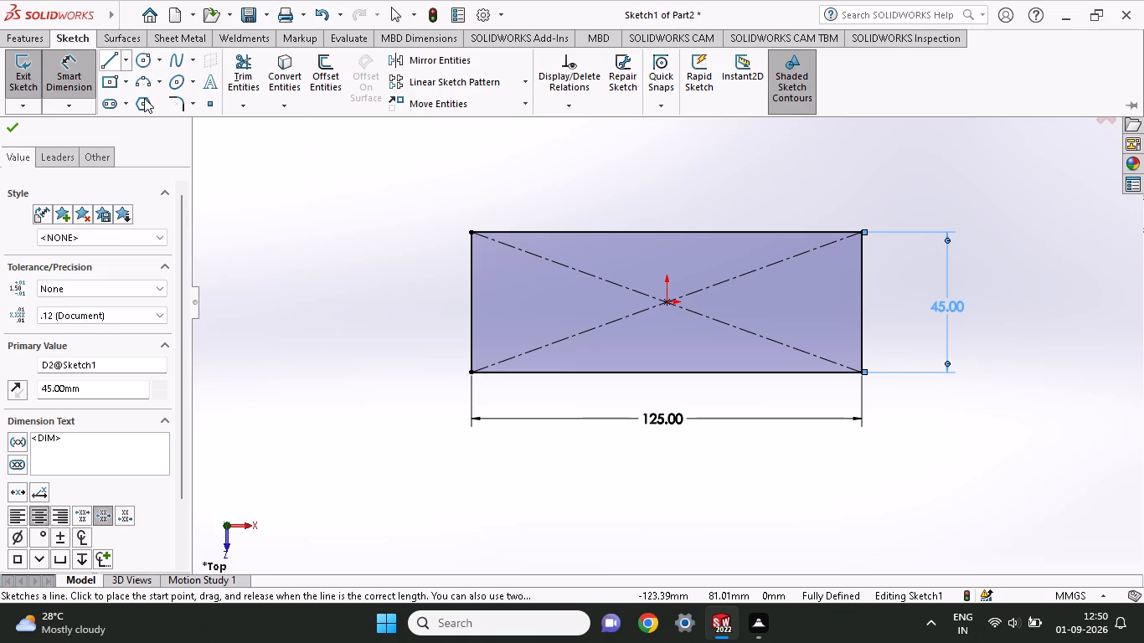
{"action": "left_click", "coordinate": [148, 64]}
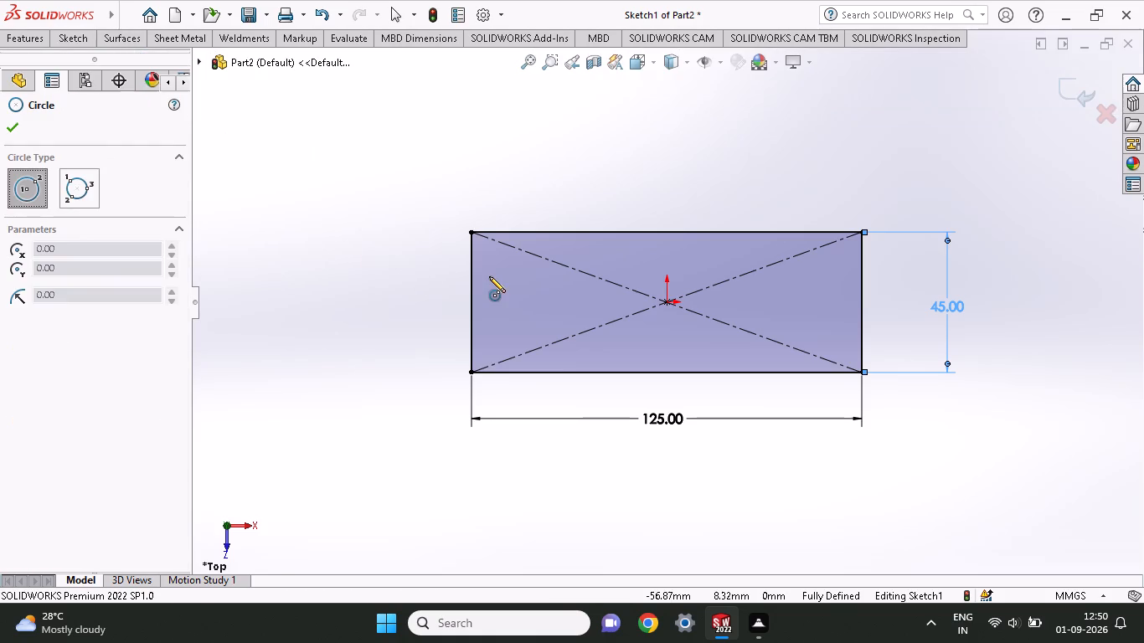
{"action": "left_click", "coordinate": [509, 325]}
{"action": "left_click", "coordinate": [515, 343]}
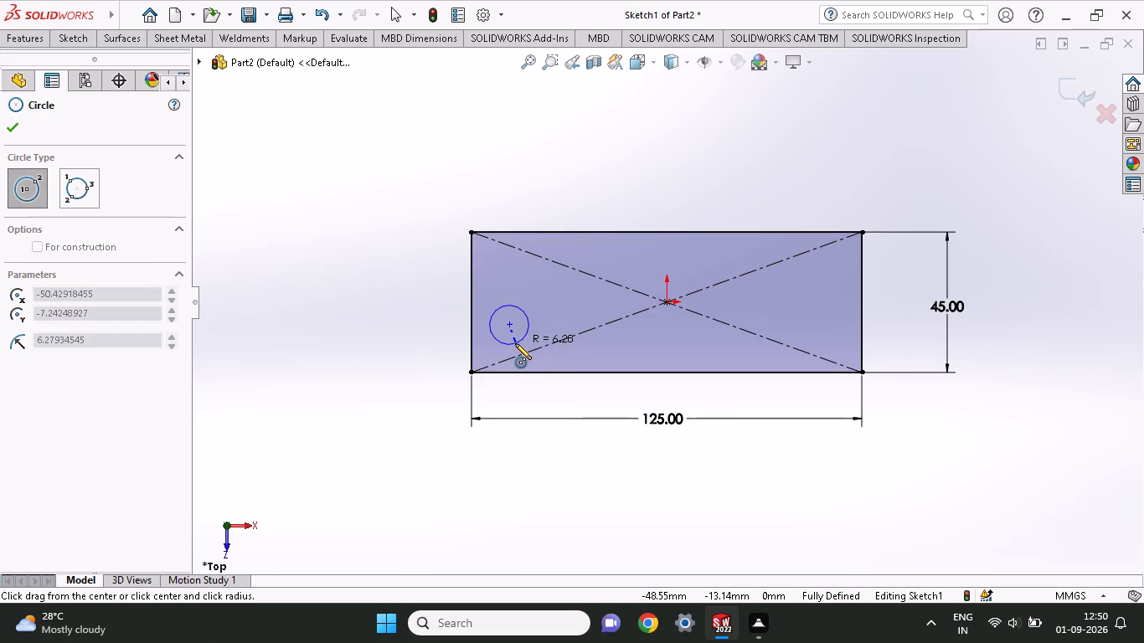
{"action": "left_click", "coordinate": [825, 329]}
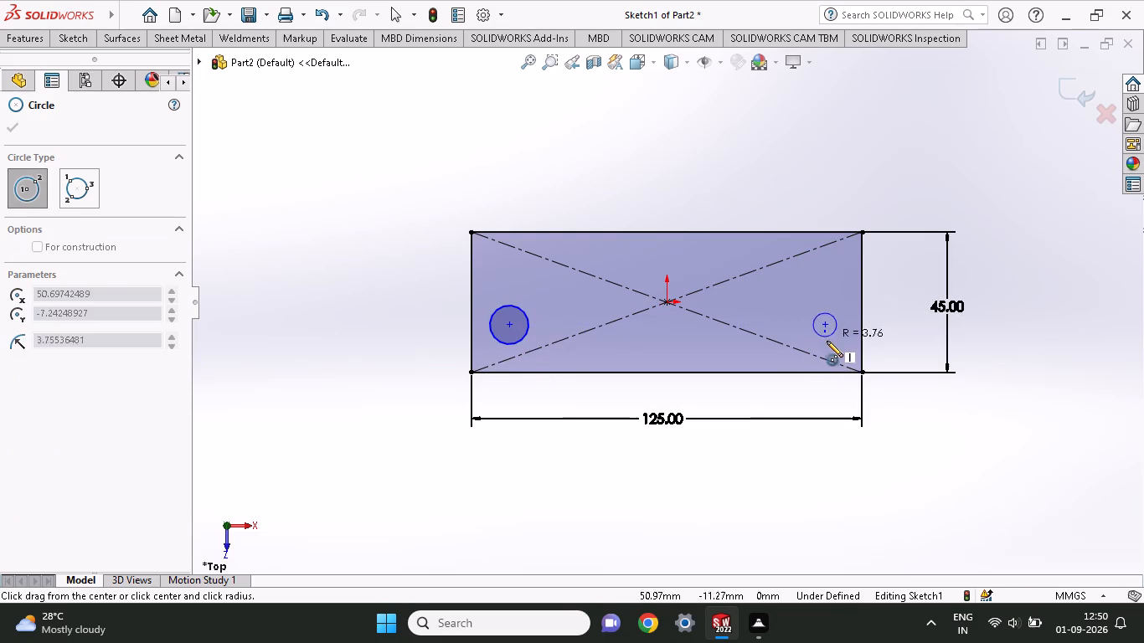
{"action": "left_click", "coordinate": [827, 342]}
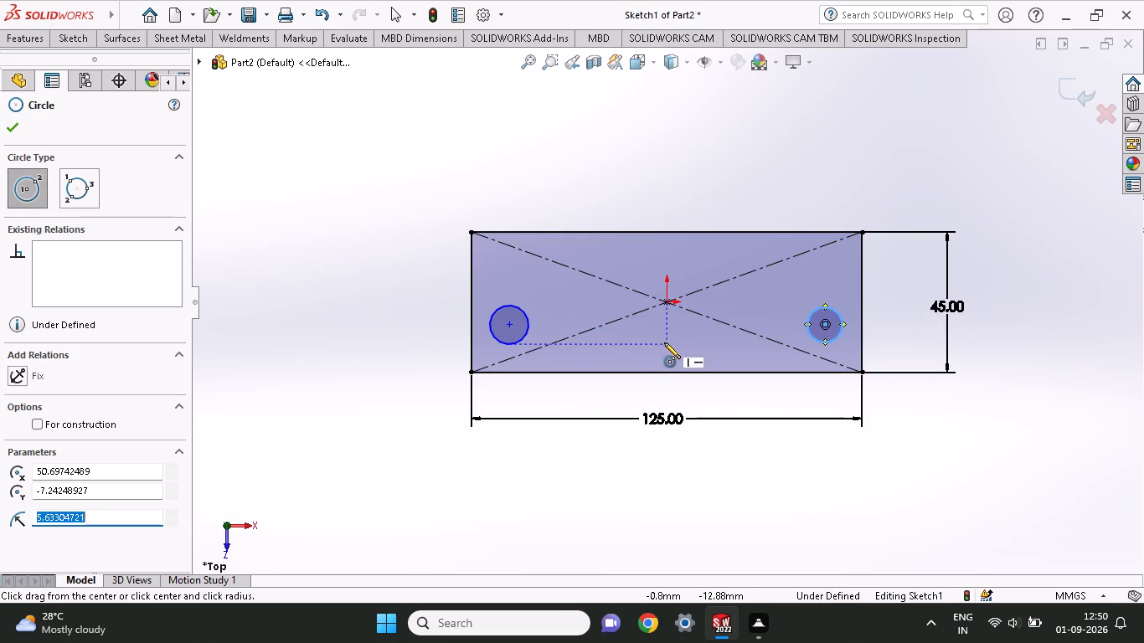
{"action": "left_click", "coordinate": [664, 346]}
{"action": "left_click", "coordinate": [665, 361]}
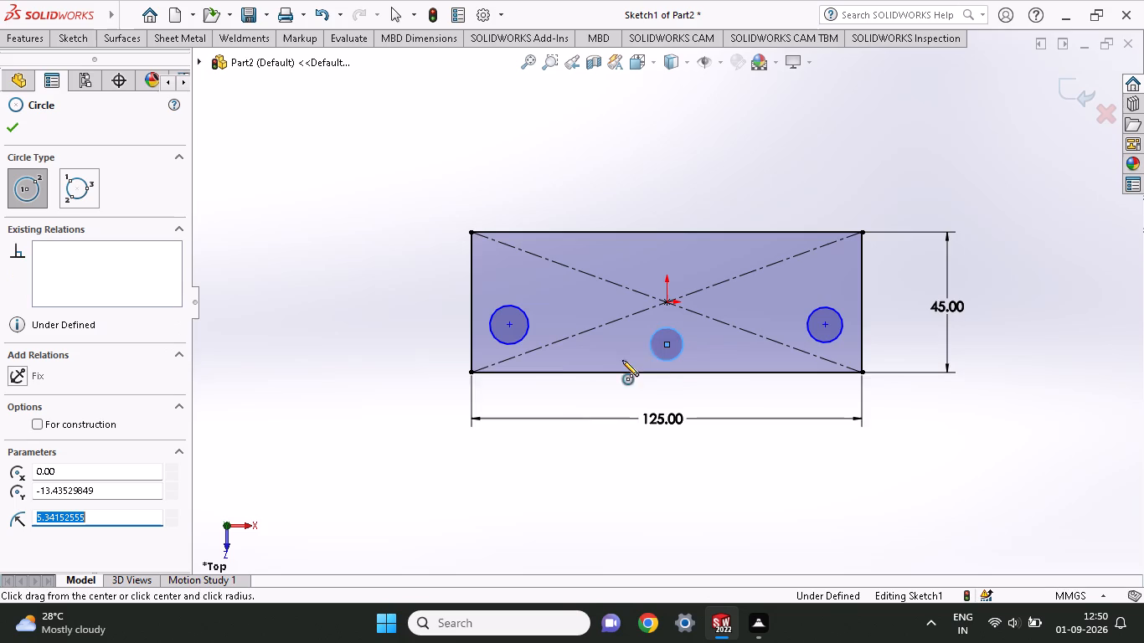
Dimension the left circle's diameter as 10 mm.
{"action": "left_click", "coordinate": [70, 42]}
{"action": "left_click", "coordinate": [67, 64]}
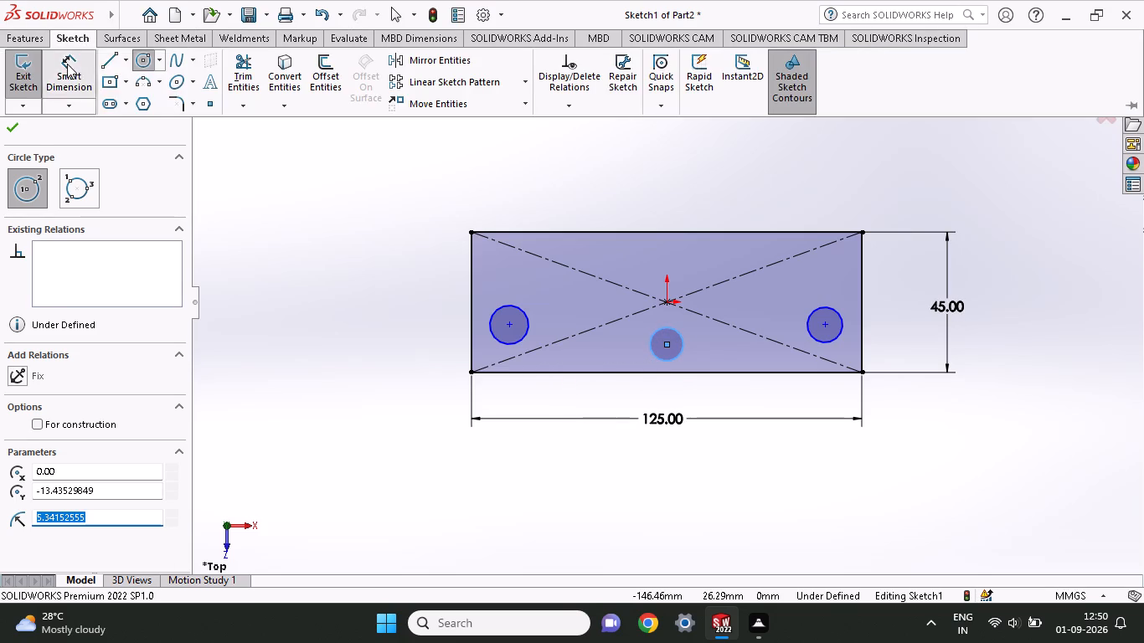
{"action": "left_click", "coordinate": [502, 345]}
{"action": "left_click", "coordinate": [388, 311]}
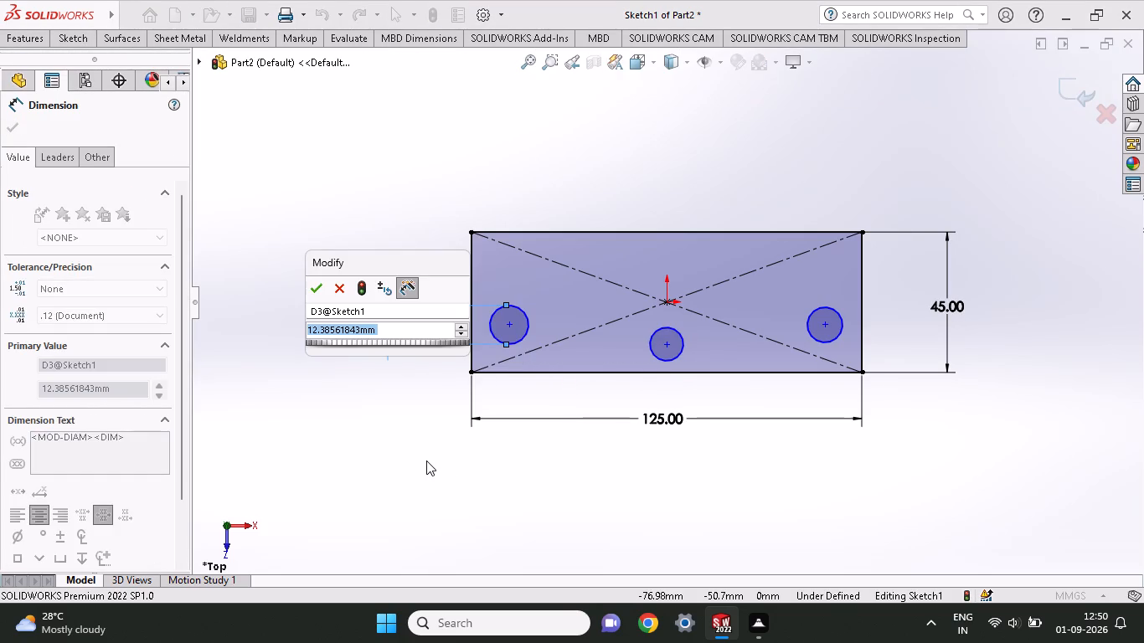
{"action": "type", "text": "10"}
{"action": "key", "text": "Return"}
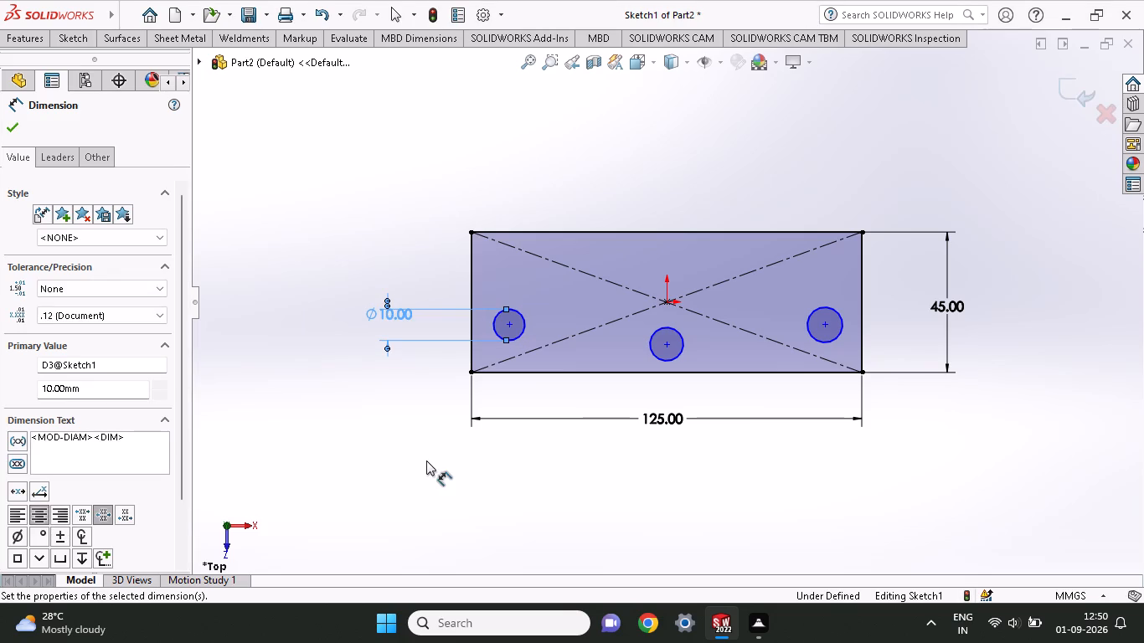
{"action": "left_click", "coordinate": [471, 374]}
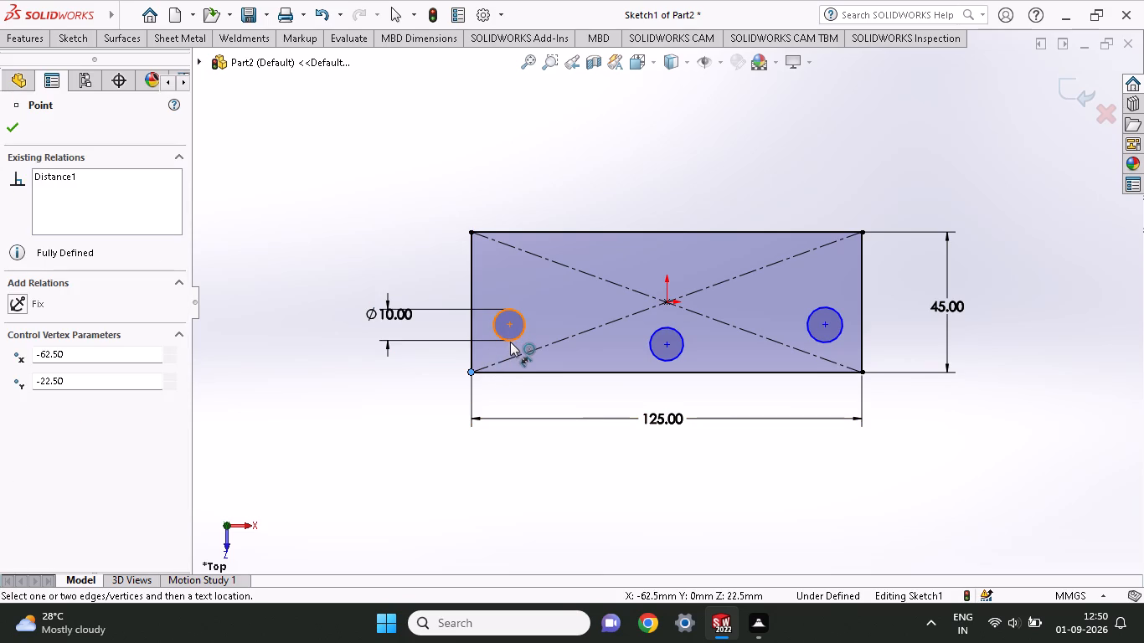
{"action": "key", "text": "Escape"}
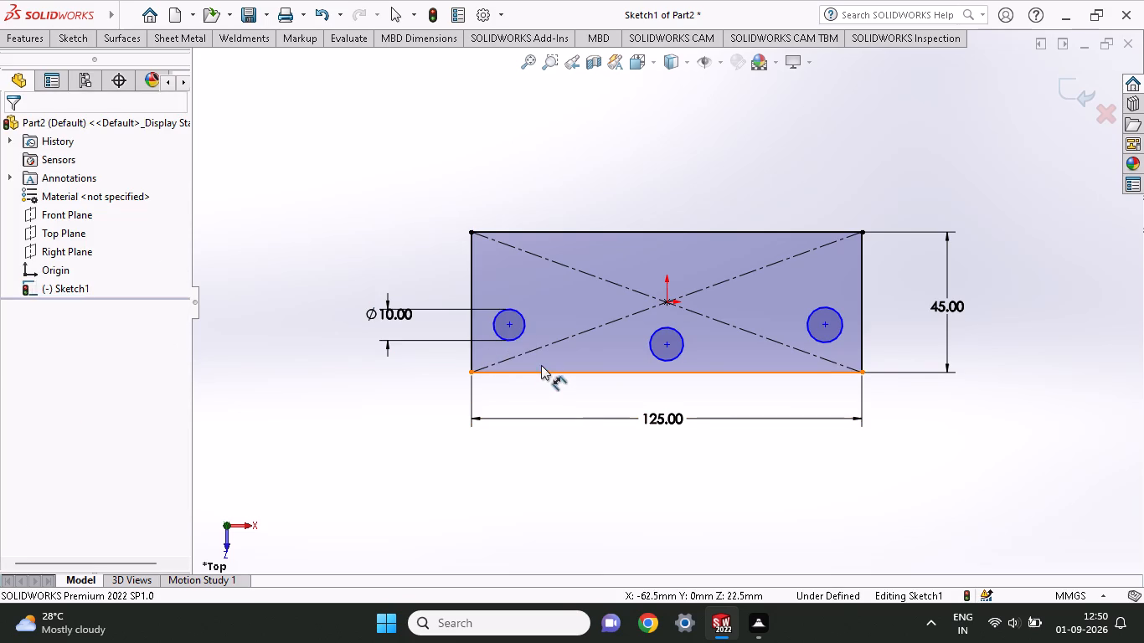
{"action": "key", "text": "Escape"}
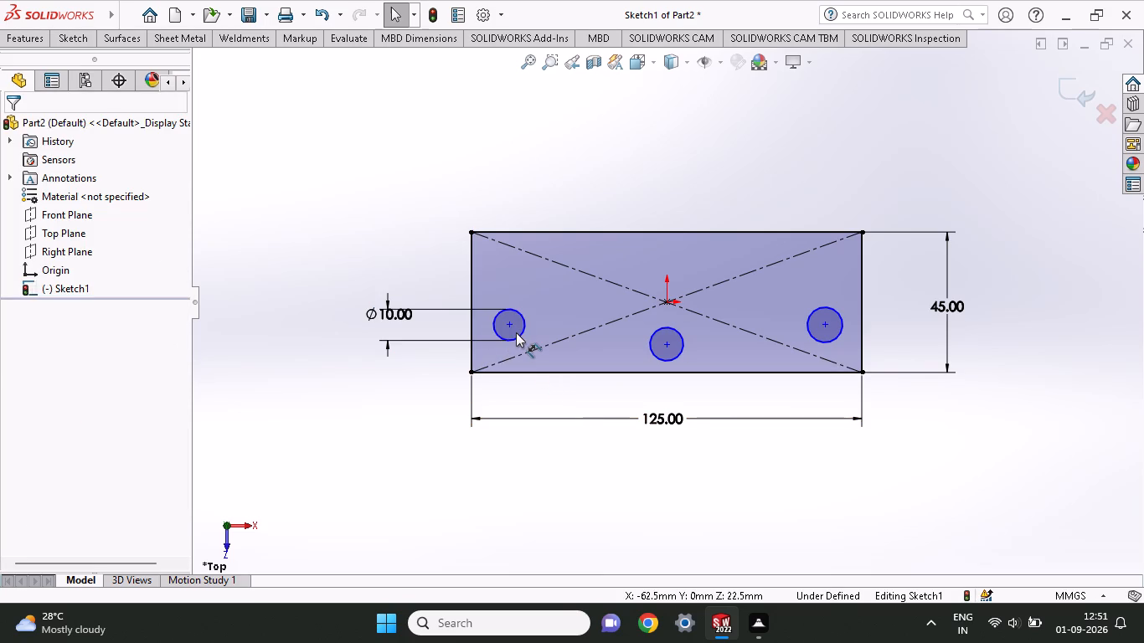
Add an Equal relation between the three circles.
{"action": "left_click", "coordinate": [519, 328], "text": "shift"}
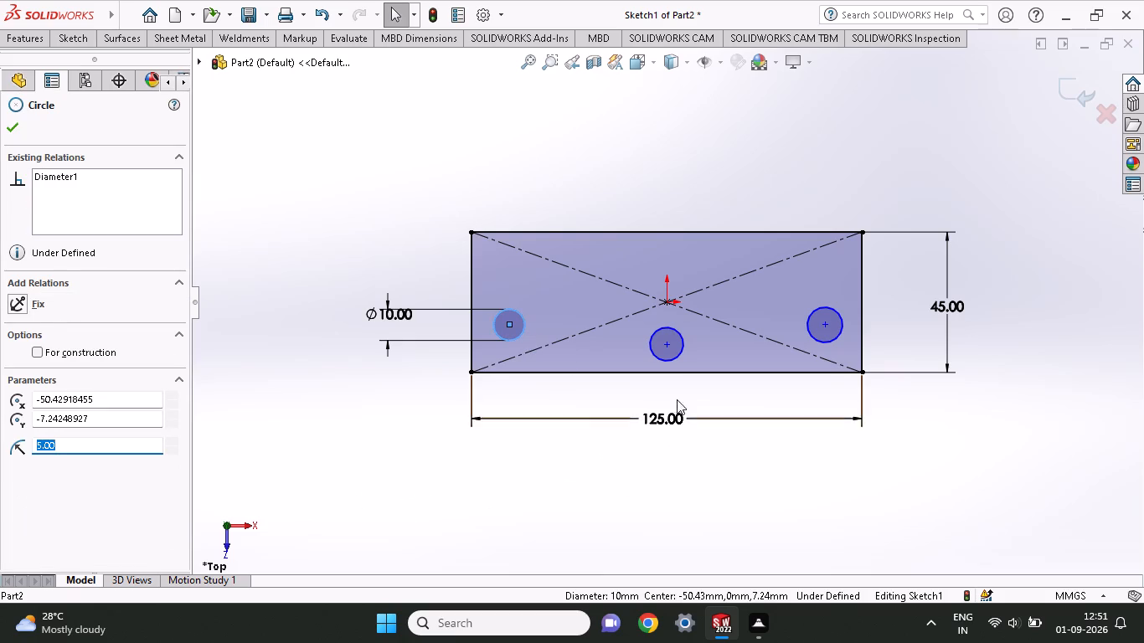
{"action": "left_click", "coordinate": [672, 363], "text": "shift"}
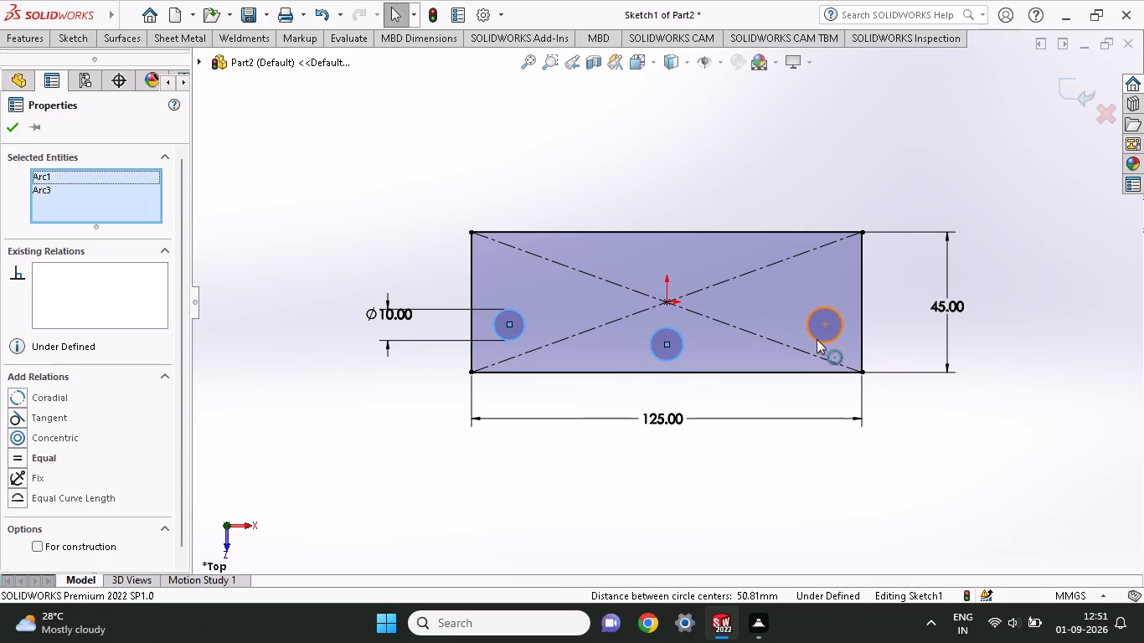
{"action": "left_click", "coordinate": [817, 339], "text": "shift"}
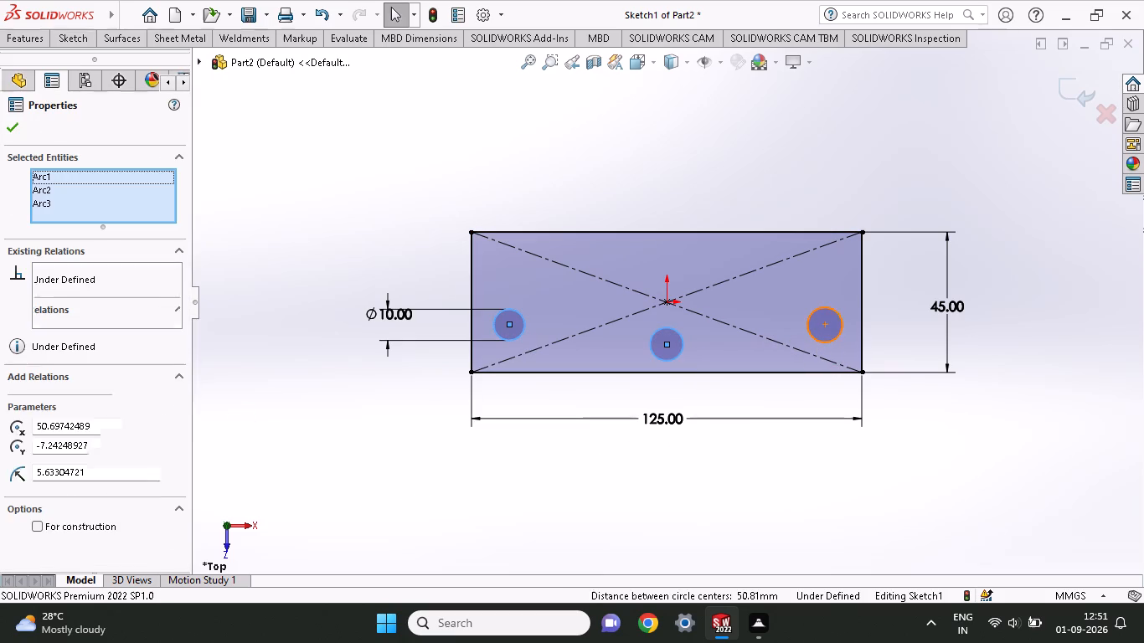
{"action": "left_click", "coordinate": [41, 438]}
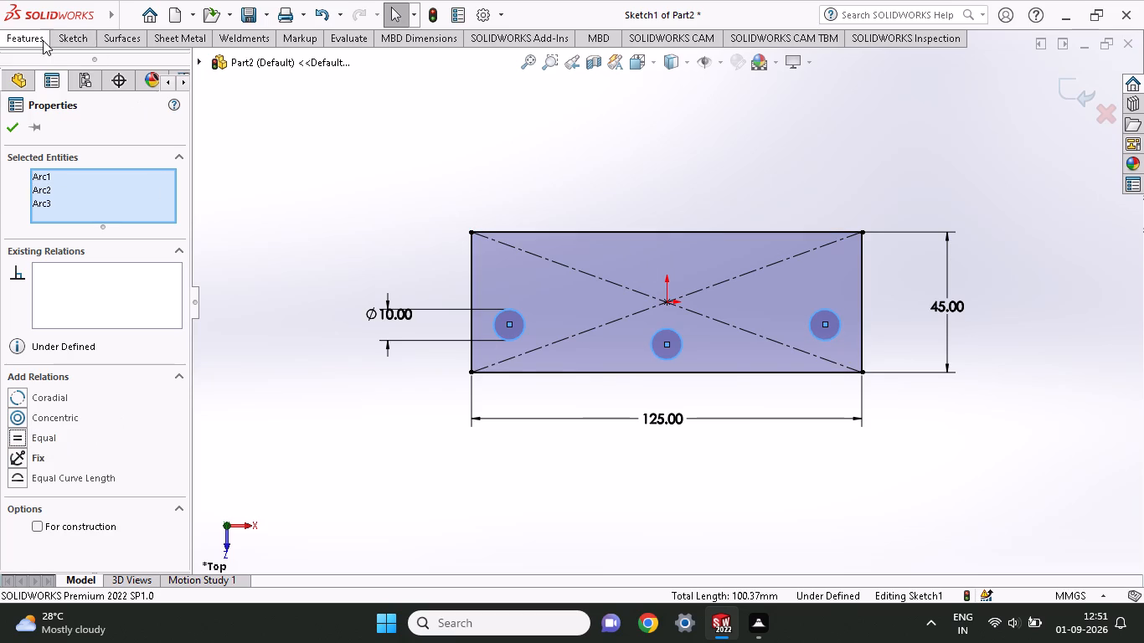
Dimension the horizontal distance between the two outer circles' centres as 95 mm.
{"action": "left_click", "coordinate": [90, 40]}
{"action": "left_click", "coordinate": [92, 70]}
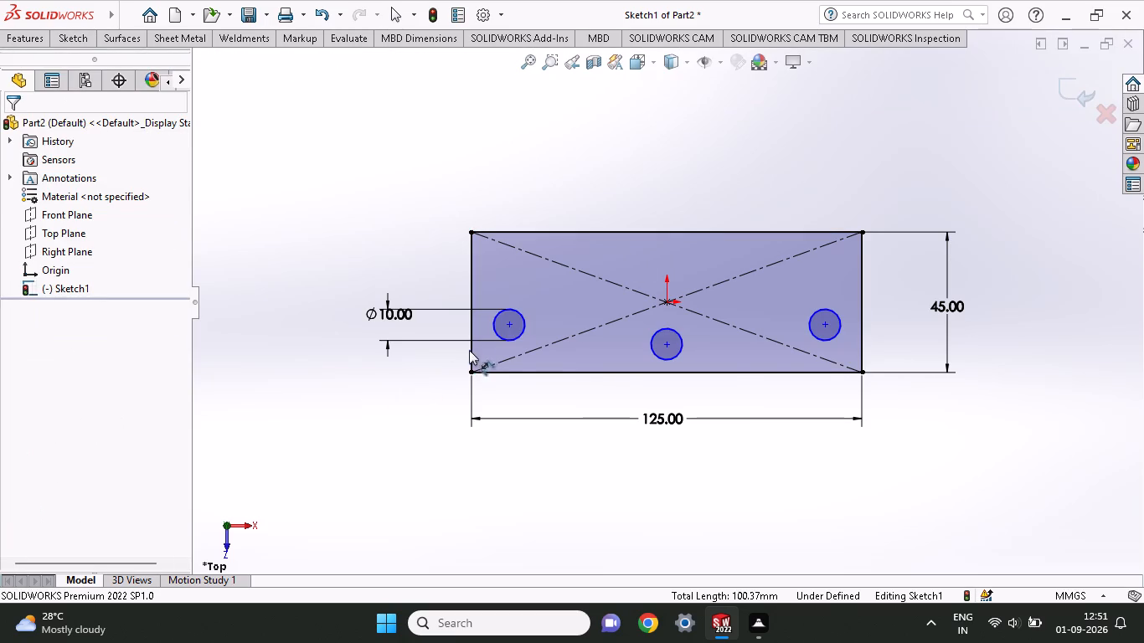
{"action": "left_click", "coordinate": [510, 326]}
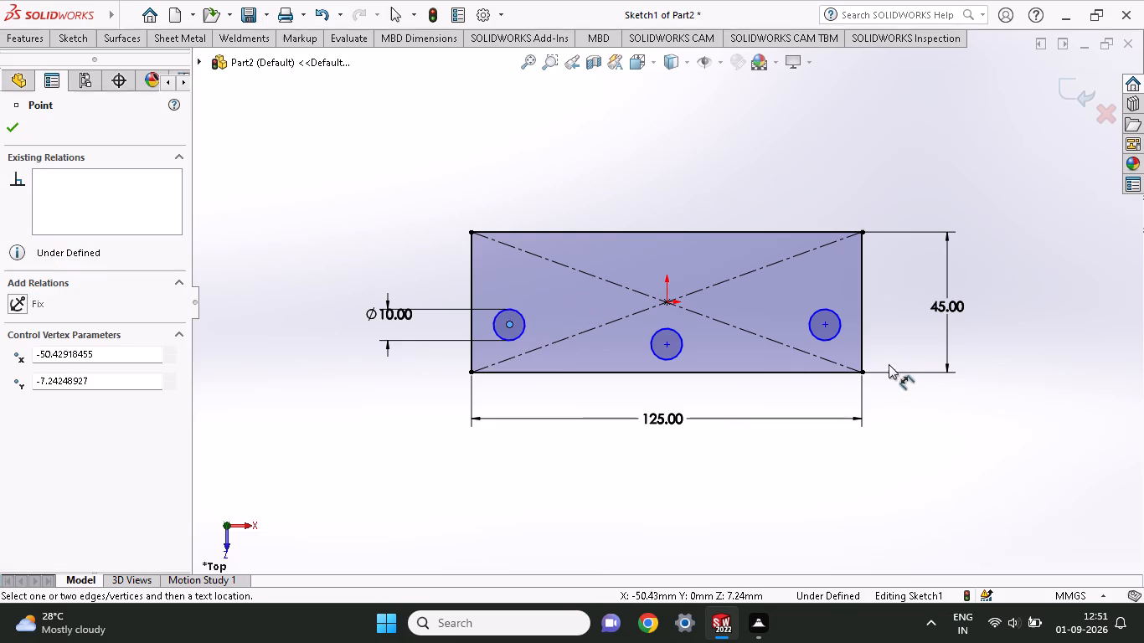
{"action": "left_click", "coordinate": [822, 326]}
{"action": "left_click", "coordinate": [693, 170]}
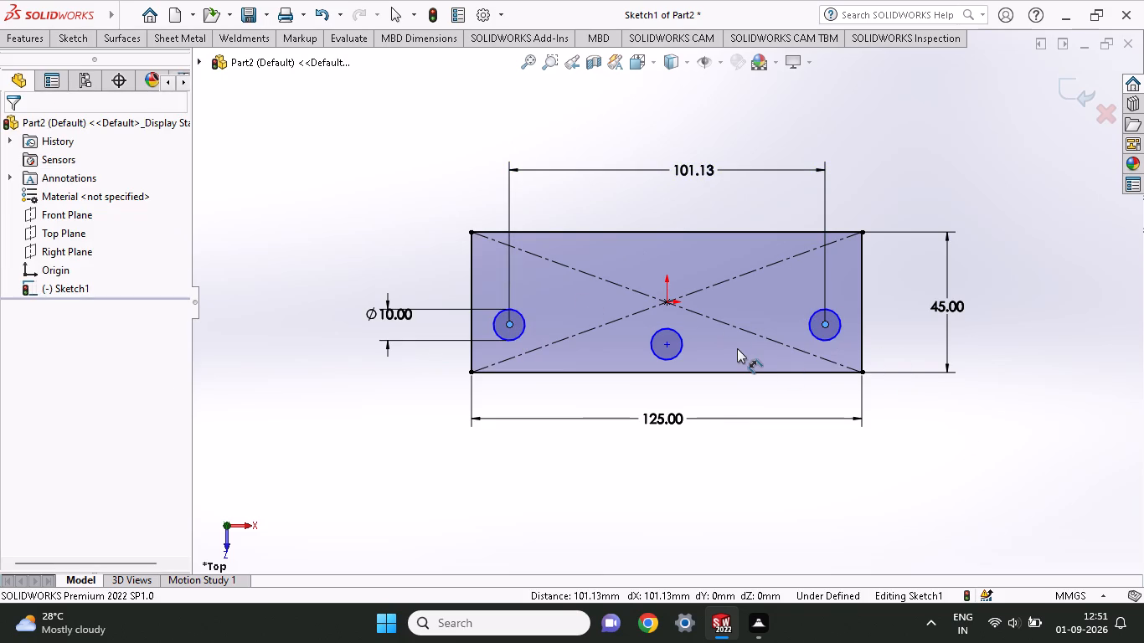
{"action": "type", "text": "95"}
{"action": "key", "text": "Return"}
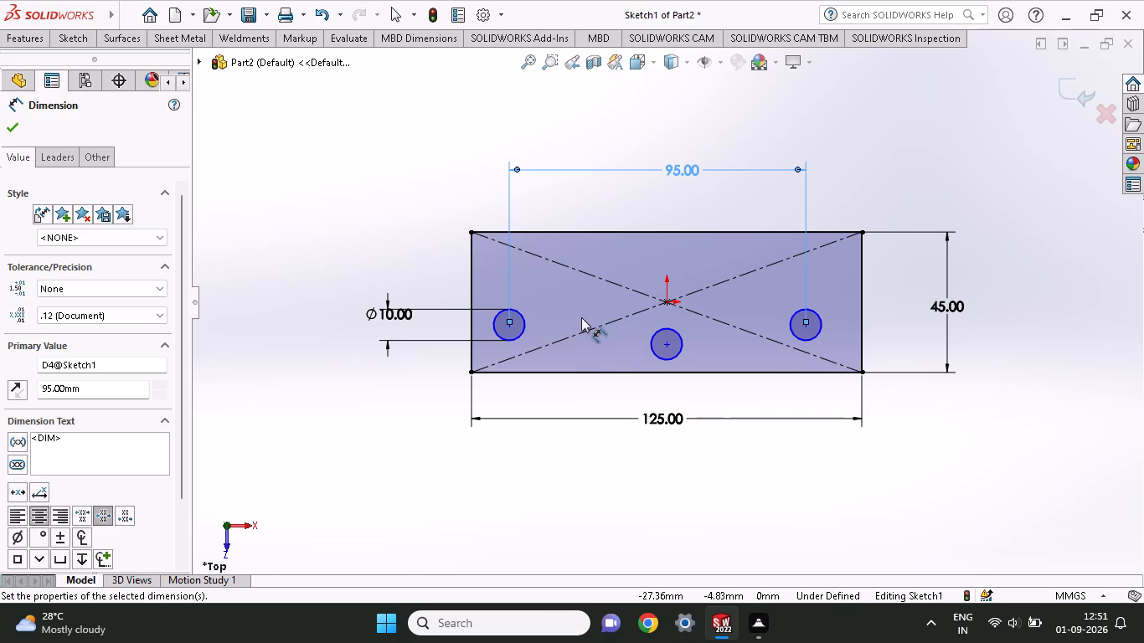
Dimension the horizontal distance between the origin and the left circle's centre as 95/2 (47.5 mm).
{"action": "left_click", "coordinate": [664, 303]}
{"action": "left_click", "coordinate": [509, 323]}
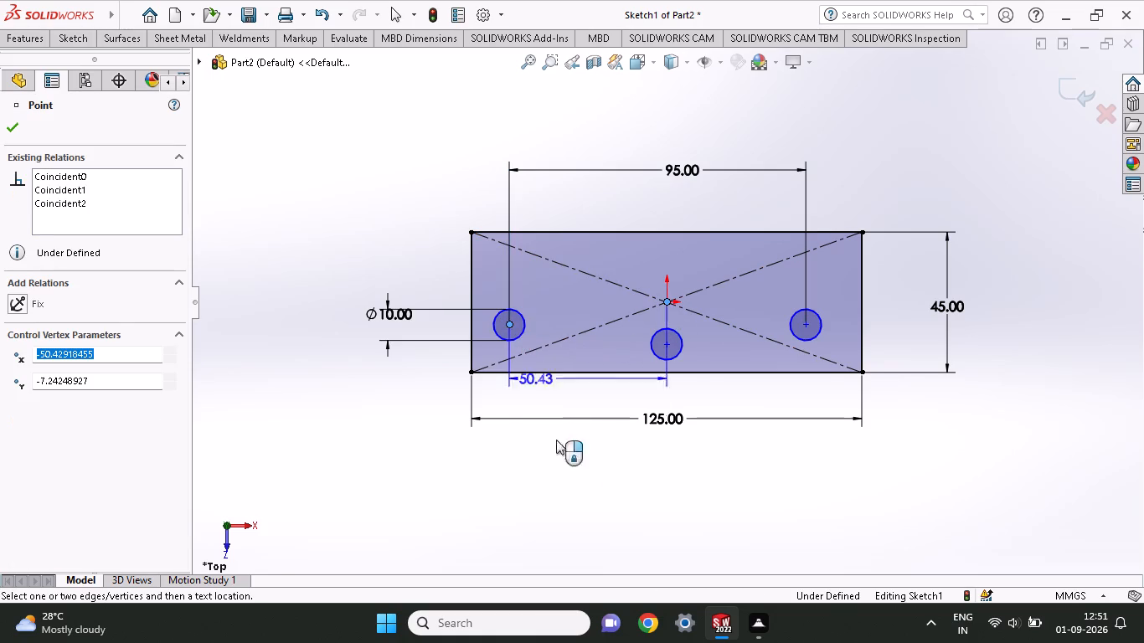
{"action": "left_click", "coordinate": [576, 486]}
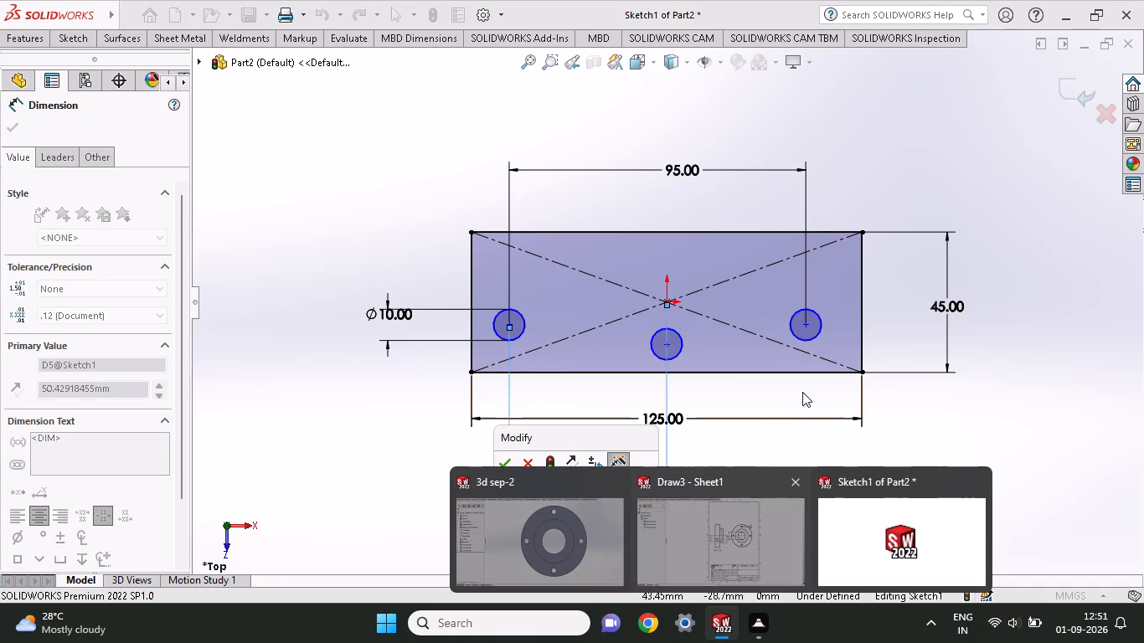
{"action": "type", "text": "95"}
{"action": "type", "text": "/2"}
{"action": "key", "text": "Return"}
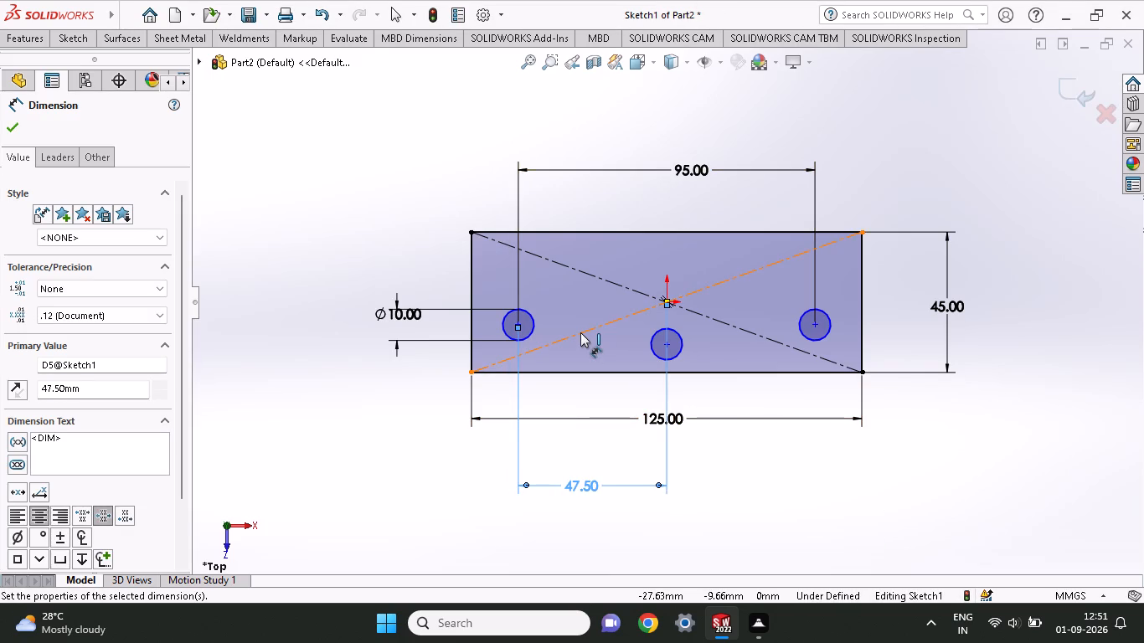
Dimension the vertical distance from the rectangle's lower-left corner to the left circle's centre as 20 mm.
{"action": "left_click", "coordinate": [469, 373]}
{"action": "left_click", "coordinate": [518, 327]}
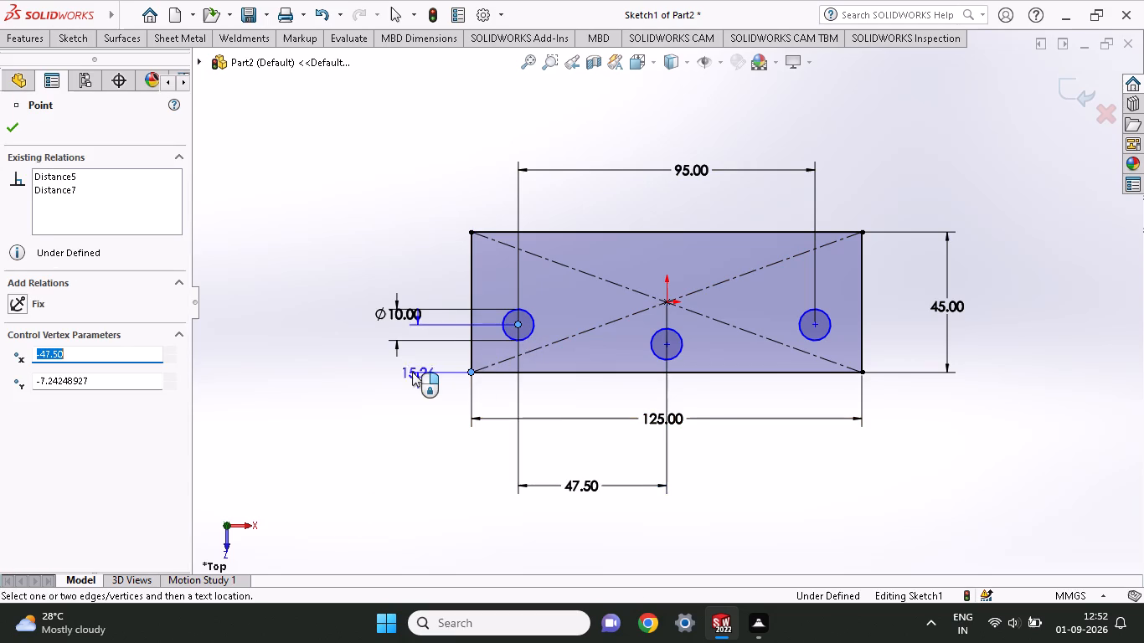
{"action": "left_click", "coordinate": [420, 361]}
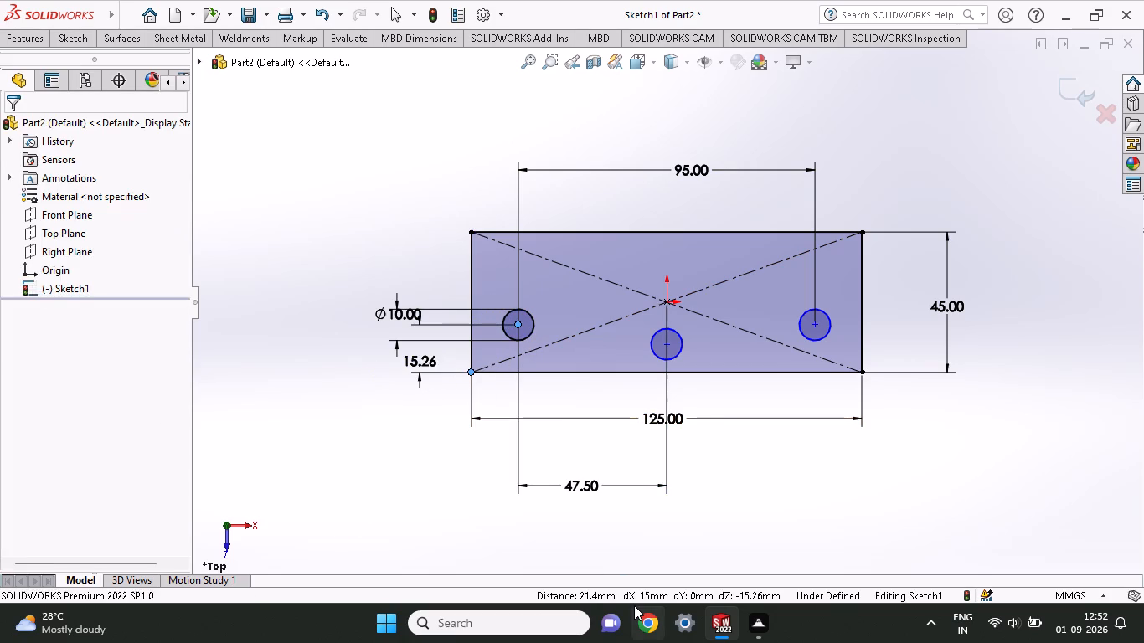
{"action": "type", "text": "20"}
{"action": "key", "text": "Return"}
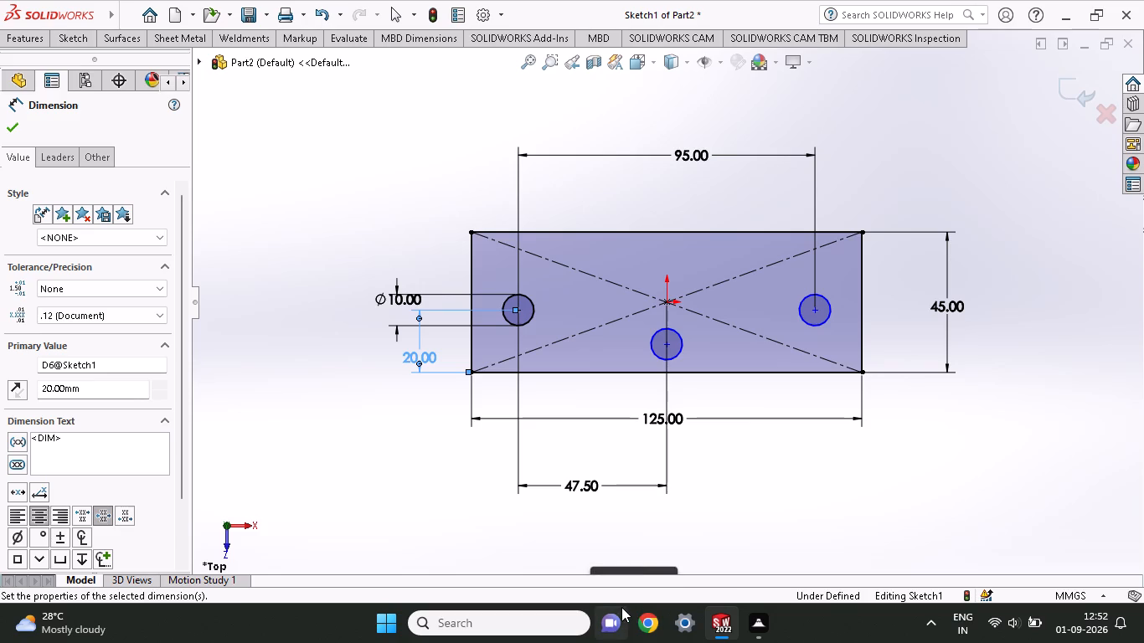
Dimension the vertical distance between the right circle's centre and the middle circle's centre as 10 mm.
{"action": "left_click", "coordinate": [813, 309]}
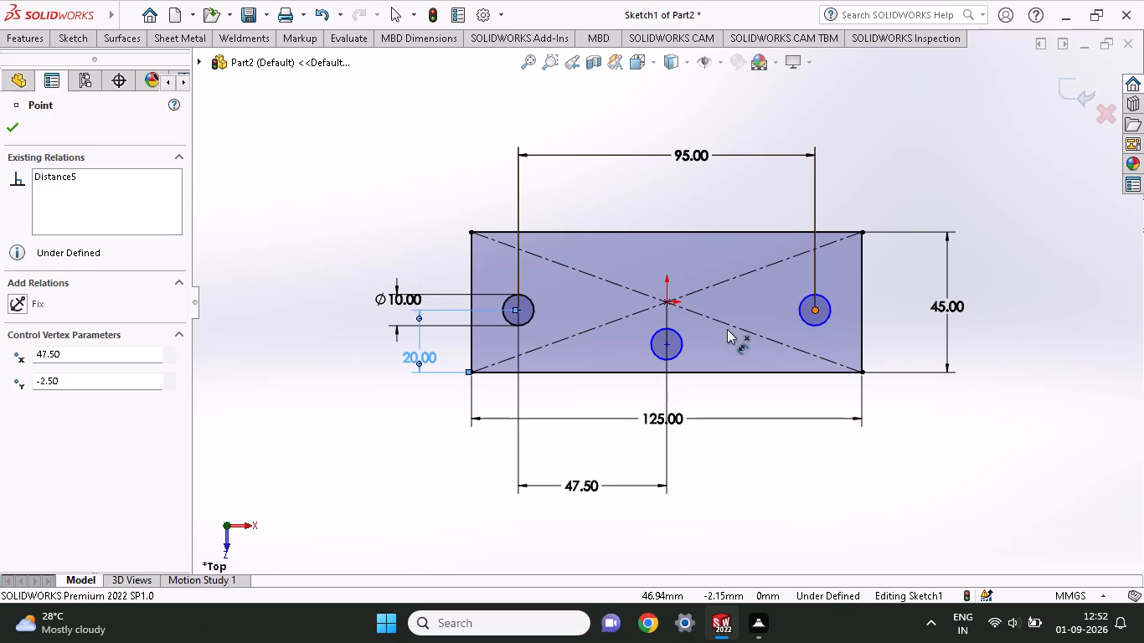
{"action": "left_click", "coordinate": [666, 342]}
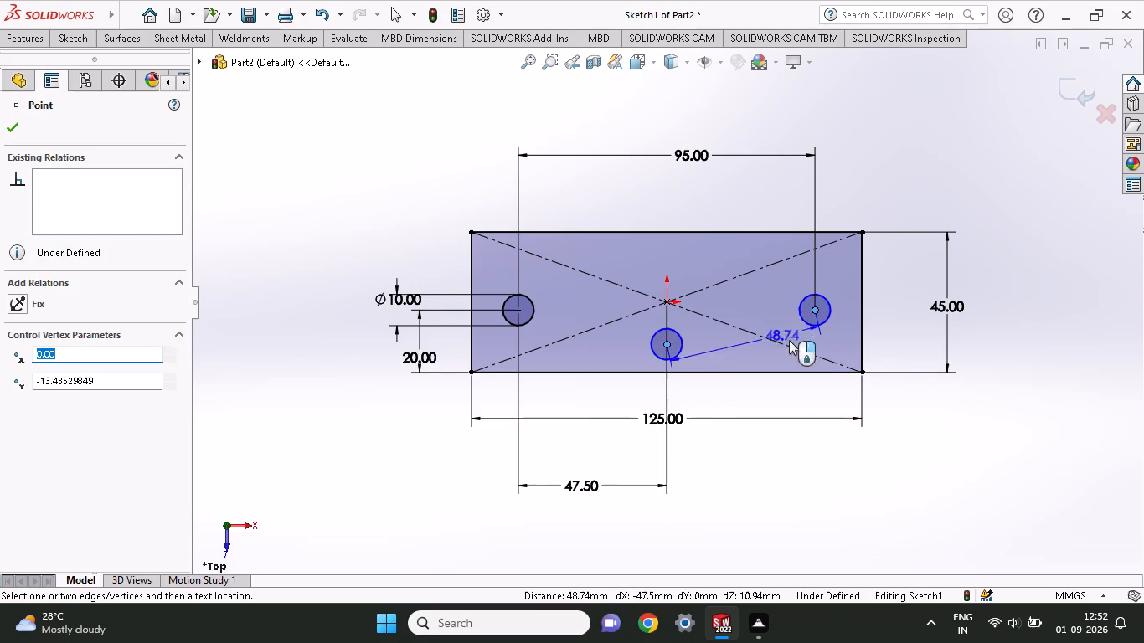
{"action": "left_click", "coordinate": [894, 337]}
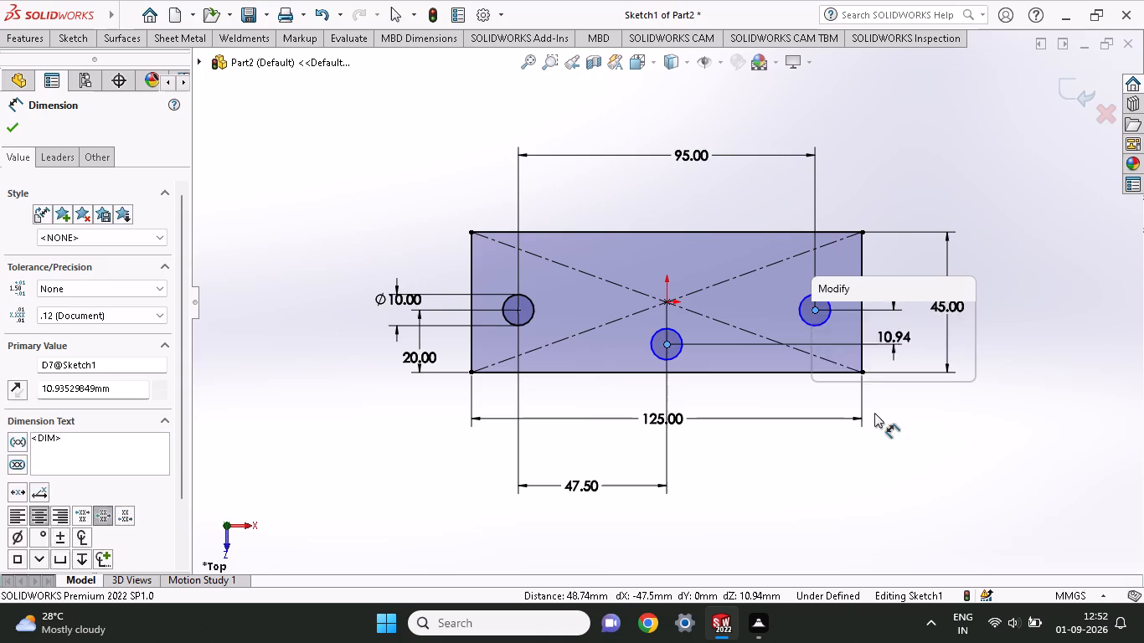
{"action": "type", "text": "10"}
{"action": "key", "text": "Return"}
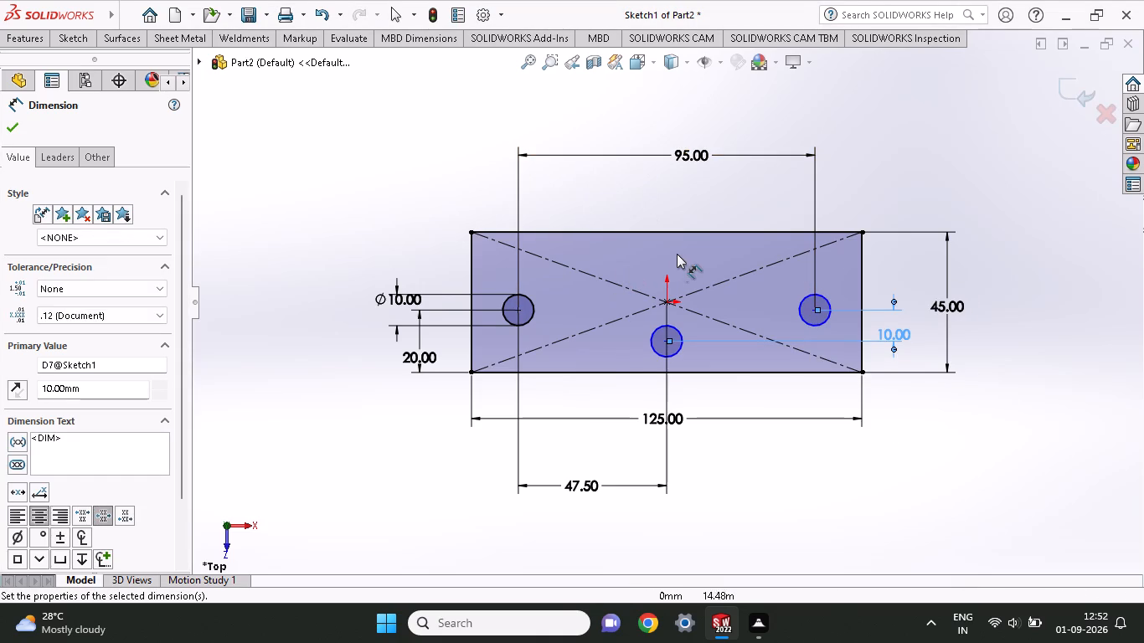
{"action": "left_click", "coordinate": [18, 130]}
Create a sheet metal Base Flange from the rectangle-and-holes sketch with a thickness of 2 mm.
{"action": "left_click", "coordinate": [15, 41]}
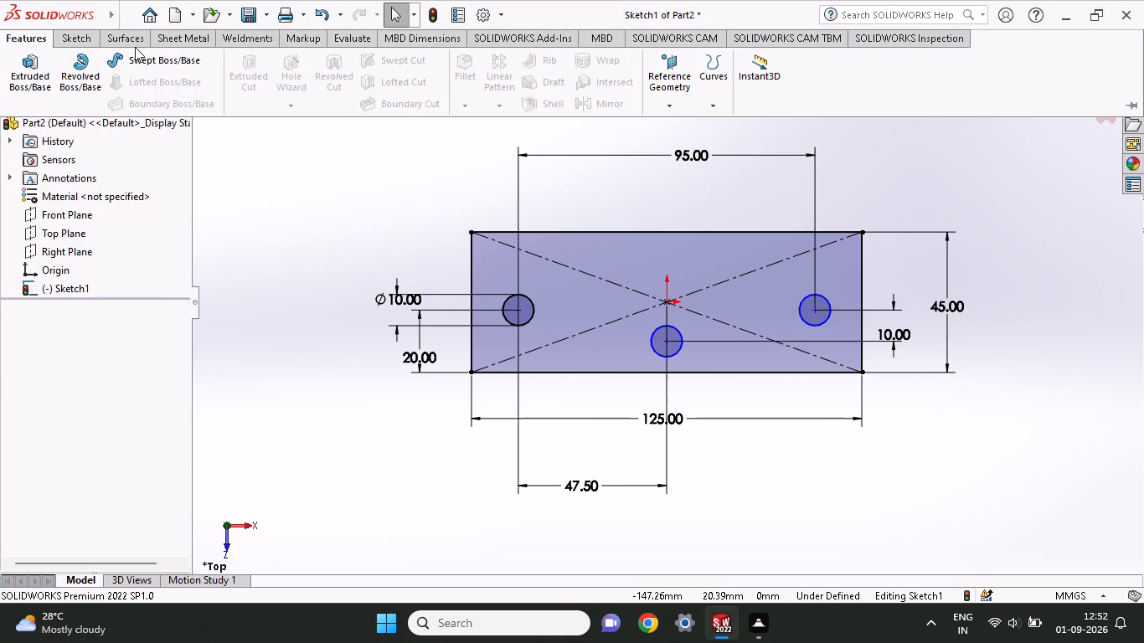
{"action": "left_click", "coordinate": [166, 42]}
{"action": "left_click", "coordinate": [28, 76]}
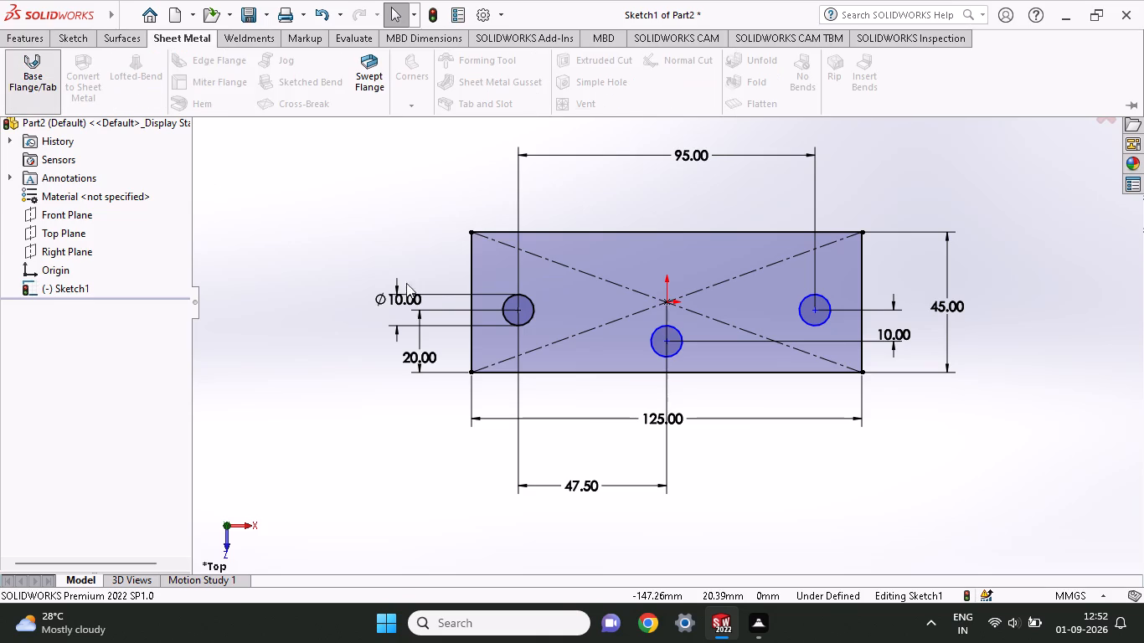
{"action": "middle_click_drag", "start_coordinate": [517, 397], "coordinate": [464, 340]}
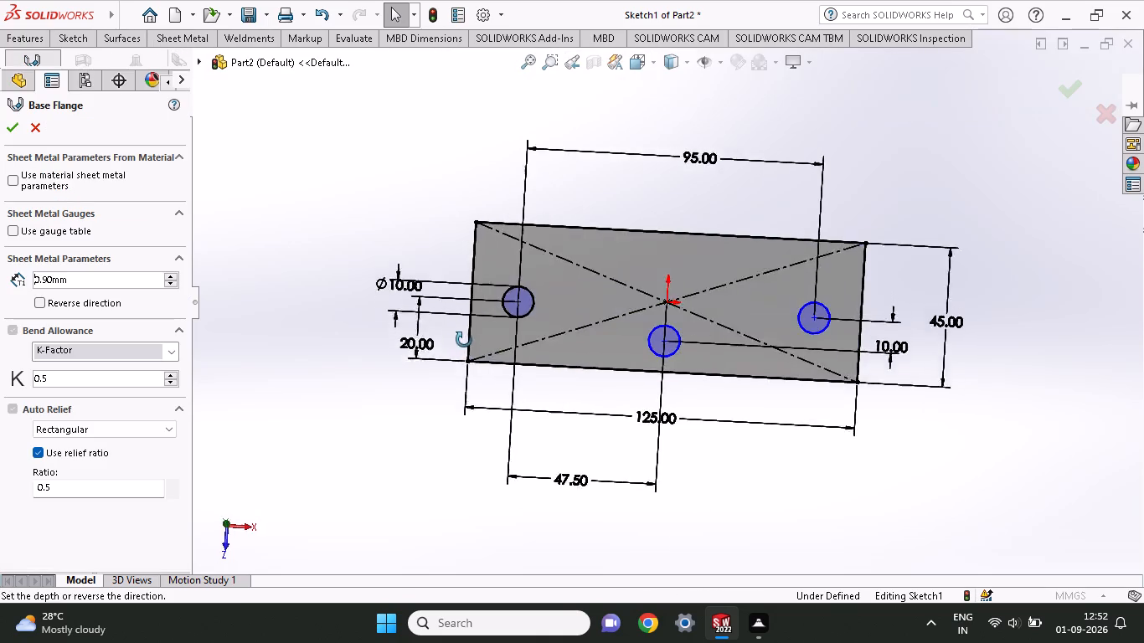
{"action": "middle_click_drag", "start_coordinate": [464, 340], "coordinate": [461, 249]}
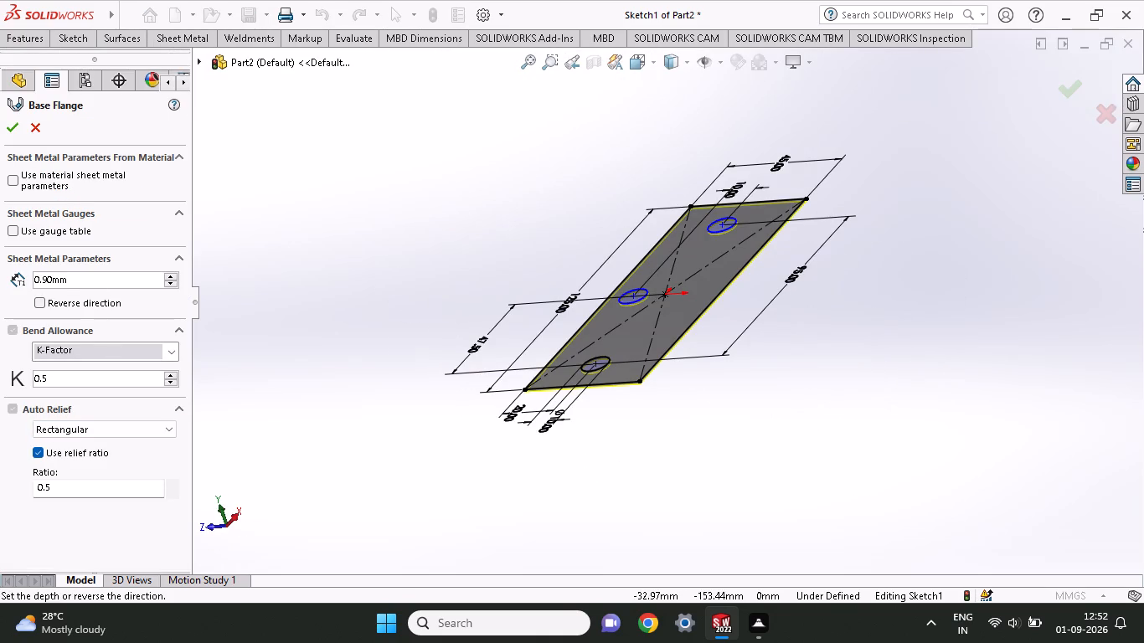
{"action": "left_click_drag", "start_coordinate": [94, 285], "coordinate": [0, 302]}
{"action": "key", "text": "2"}
{"action": "key", "text": "Return"}
{"action": "left_click", "coordinate": [14, 116]}
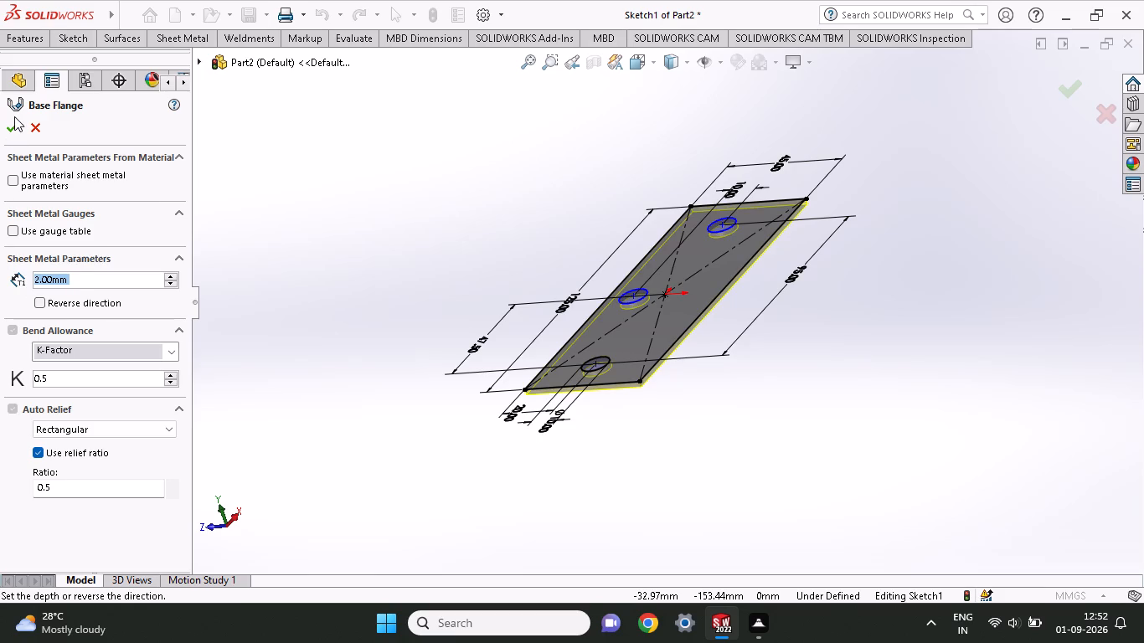
{"action": "left_click", "coordinate": [14, 127]}
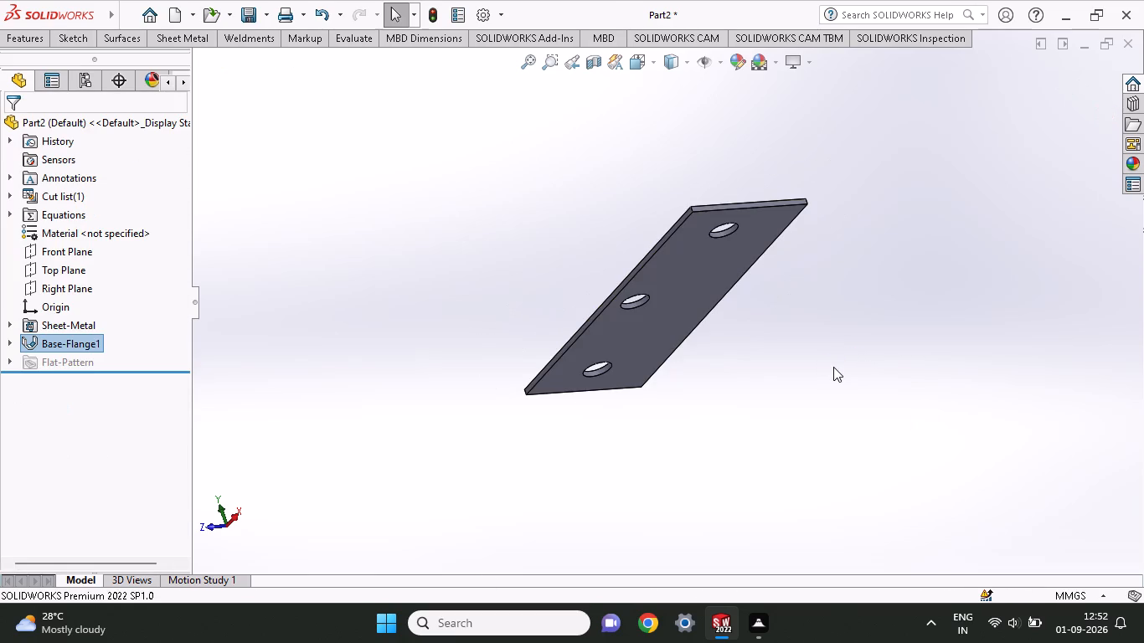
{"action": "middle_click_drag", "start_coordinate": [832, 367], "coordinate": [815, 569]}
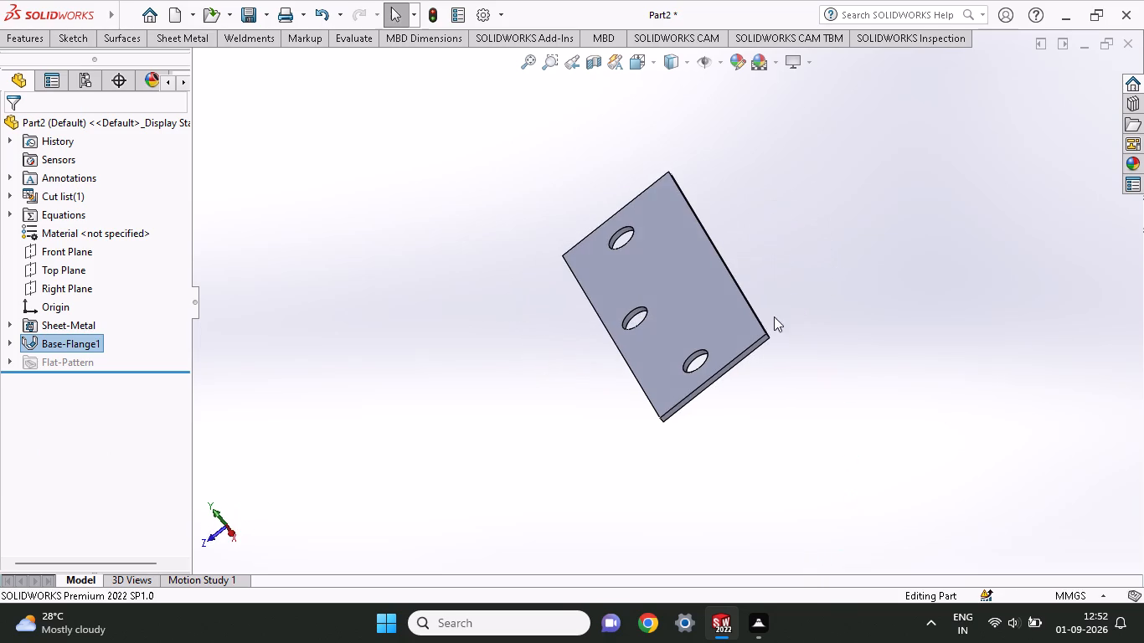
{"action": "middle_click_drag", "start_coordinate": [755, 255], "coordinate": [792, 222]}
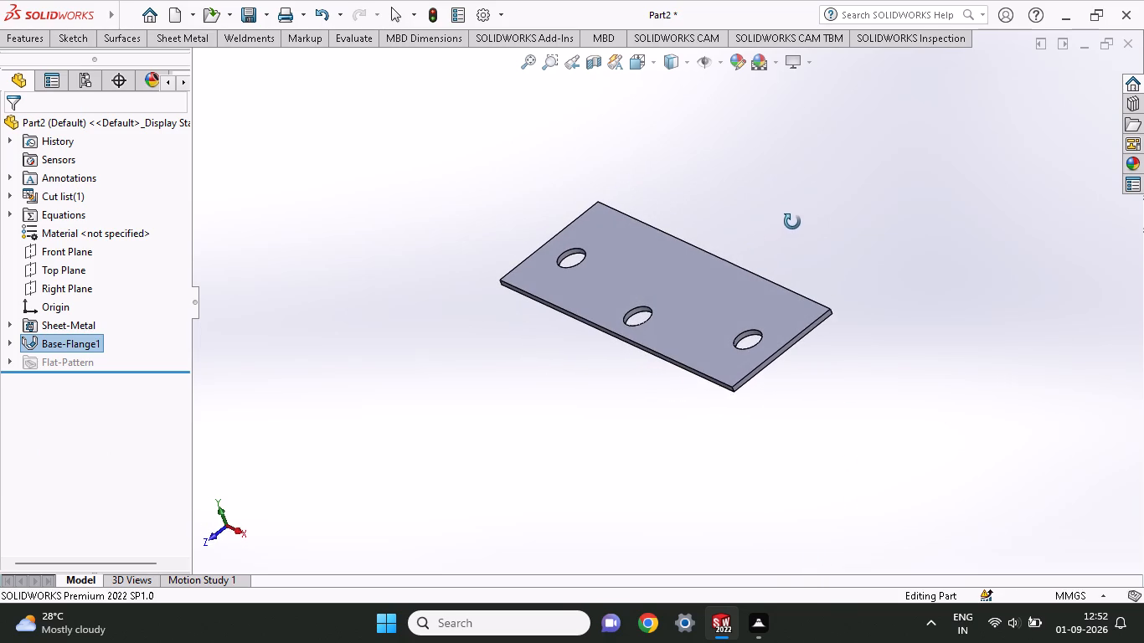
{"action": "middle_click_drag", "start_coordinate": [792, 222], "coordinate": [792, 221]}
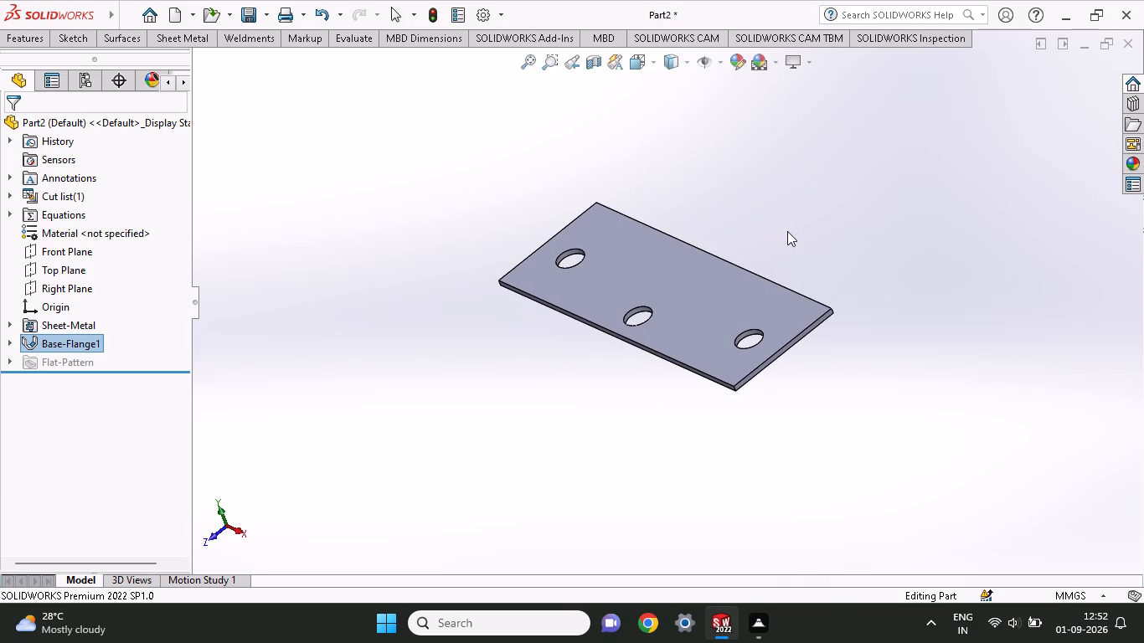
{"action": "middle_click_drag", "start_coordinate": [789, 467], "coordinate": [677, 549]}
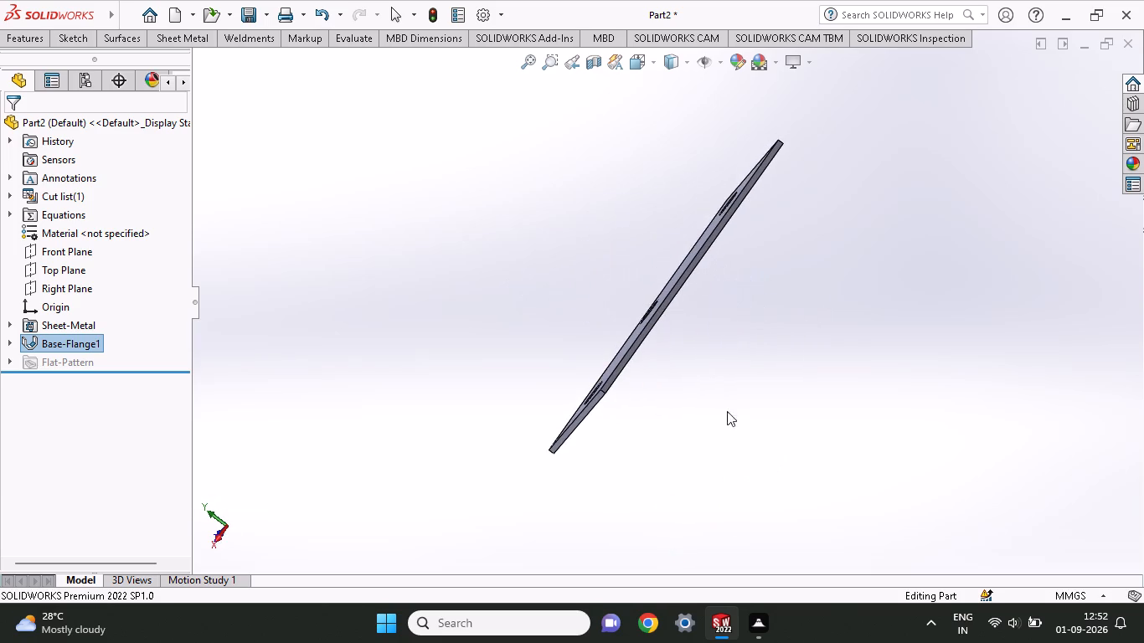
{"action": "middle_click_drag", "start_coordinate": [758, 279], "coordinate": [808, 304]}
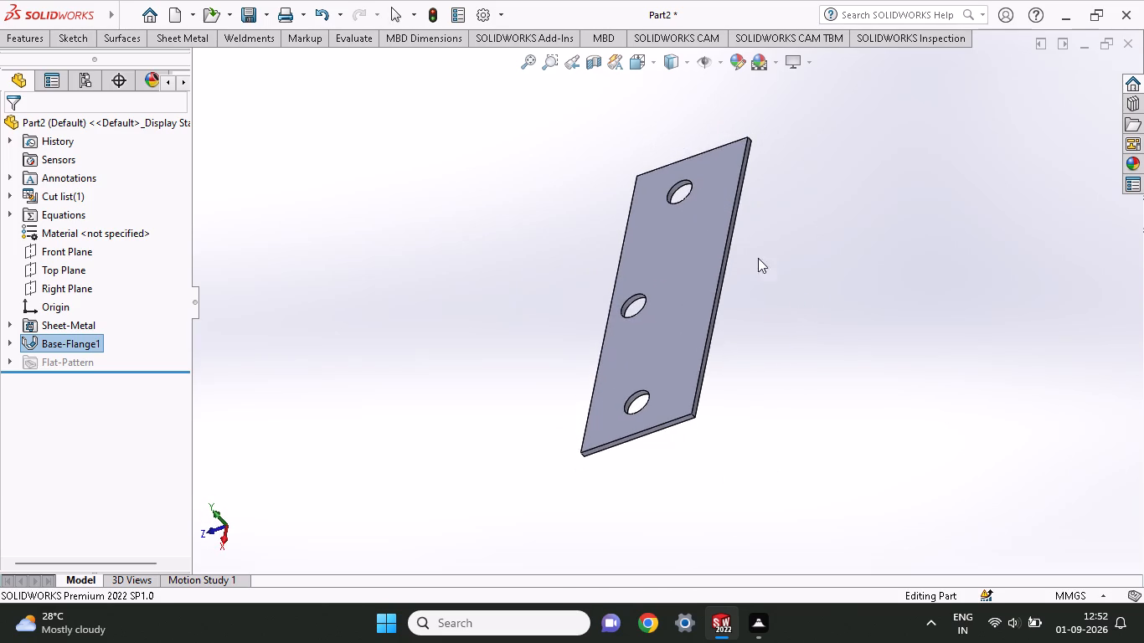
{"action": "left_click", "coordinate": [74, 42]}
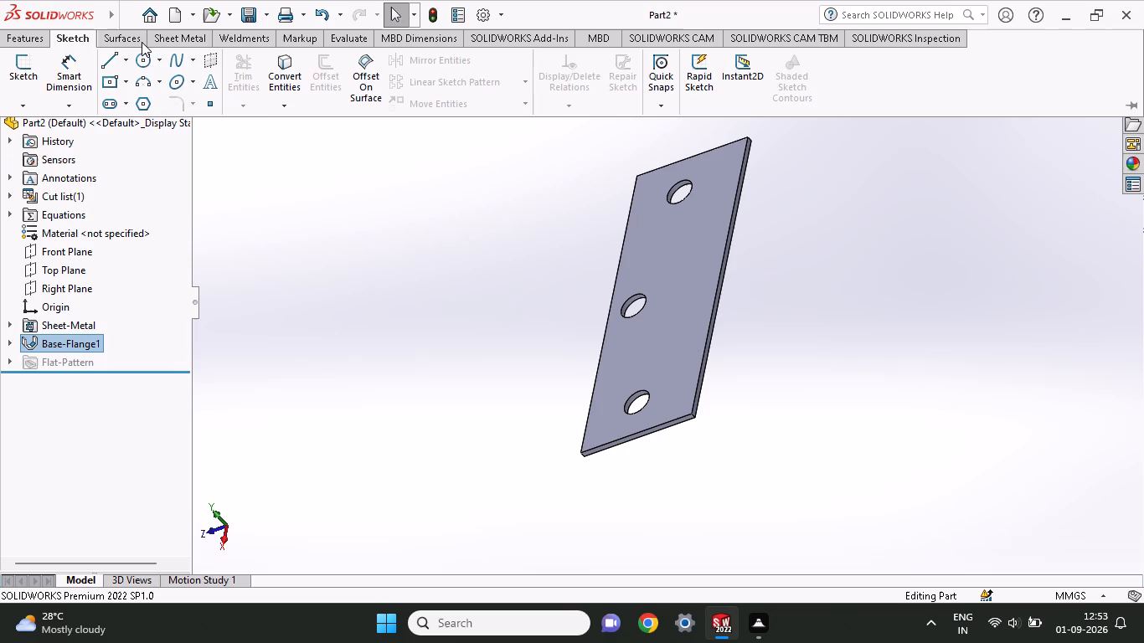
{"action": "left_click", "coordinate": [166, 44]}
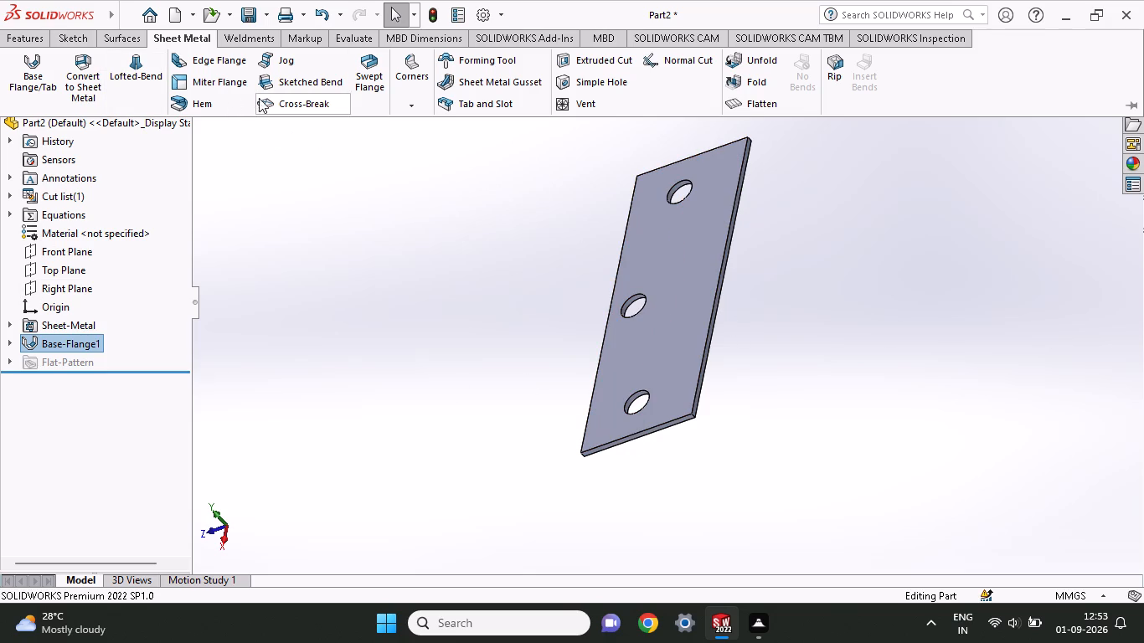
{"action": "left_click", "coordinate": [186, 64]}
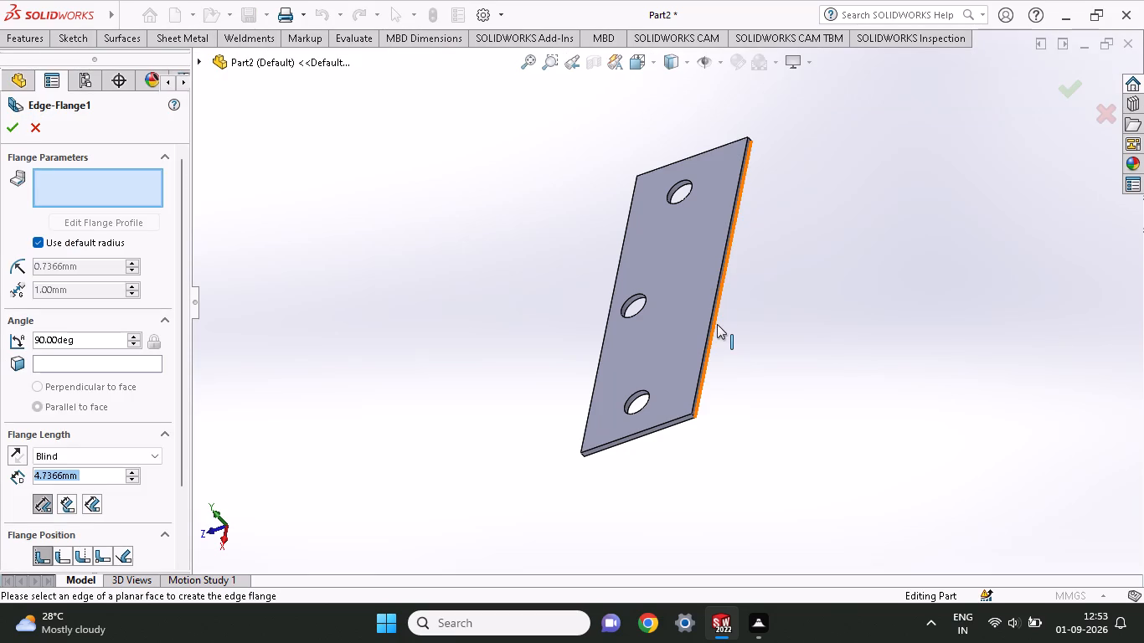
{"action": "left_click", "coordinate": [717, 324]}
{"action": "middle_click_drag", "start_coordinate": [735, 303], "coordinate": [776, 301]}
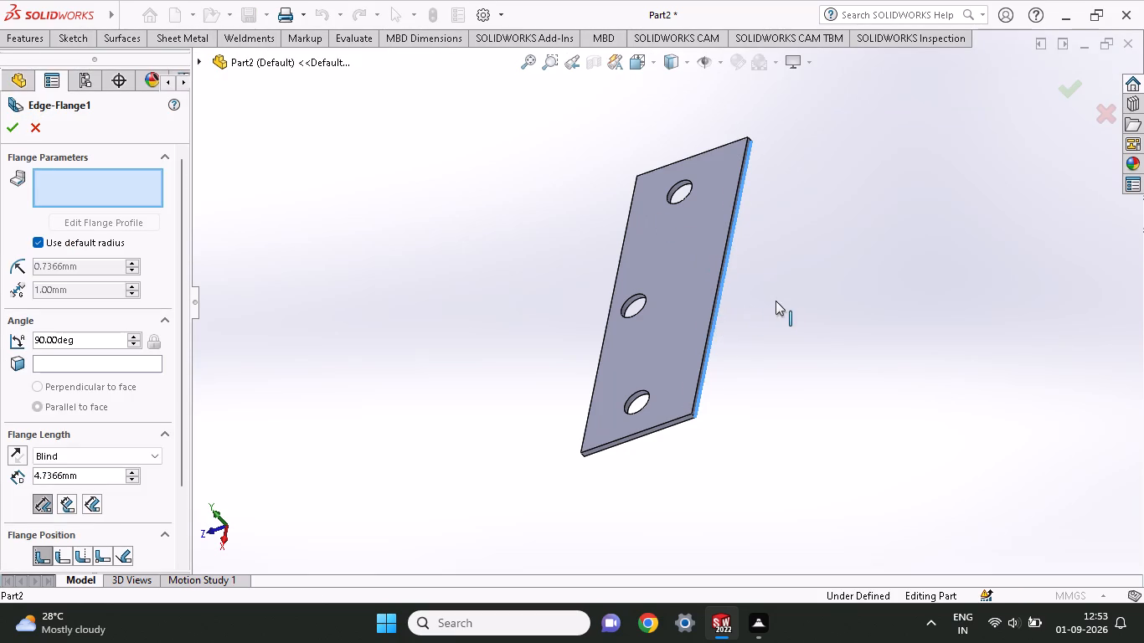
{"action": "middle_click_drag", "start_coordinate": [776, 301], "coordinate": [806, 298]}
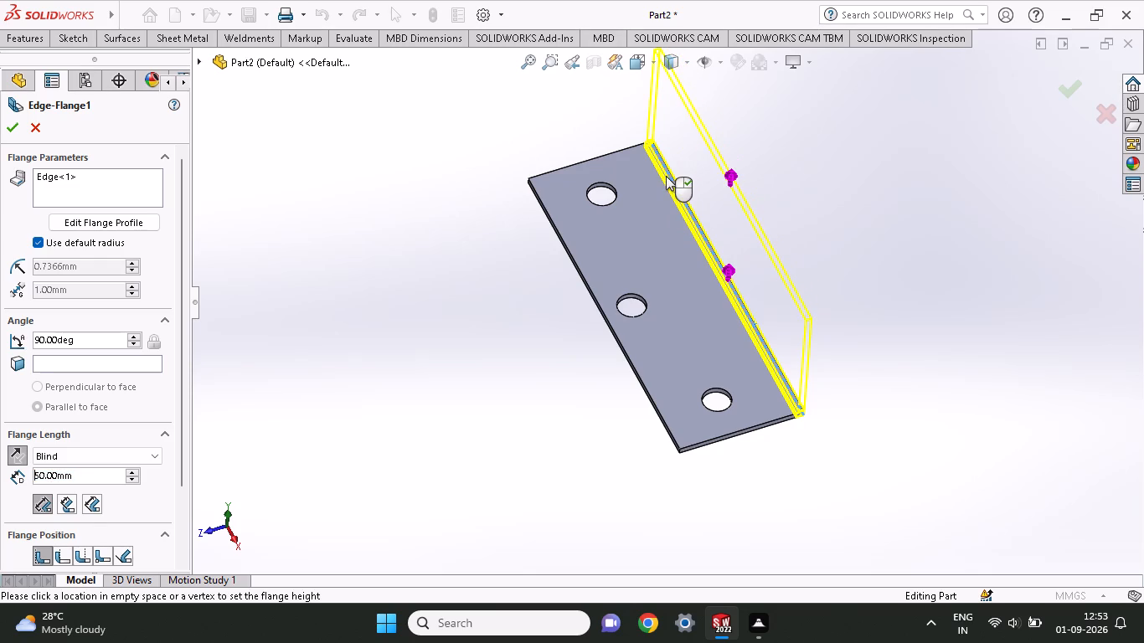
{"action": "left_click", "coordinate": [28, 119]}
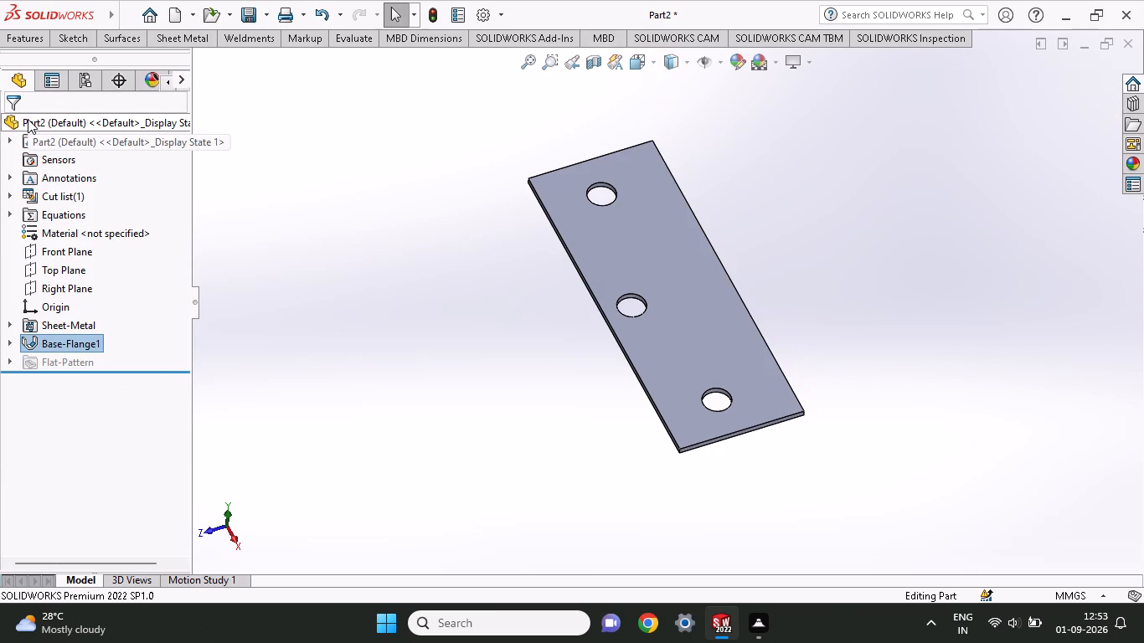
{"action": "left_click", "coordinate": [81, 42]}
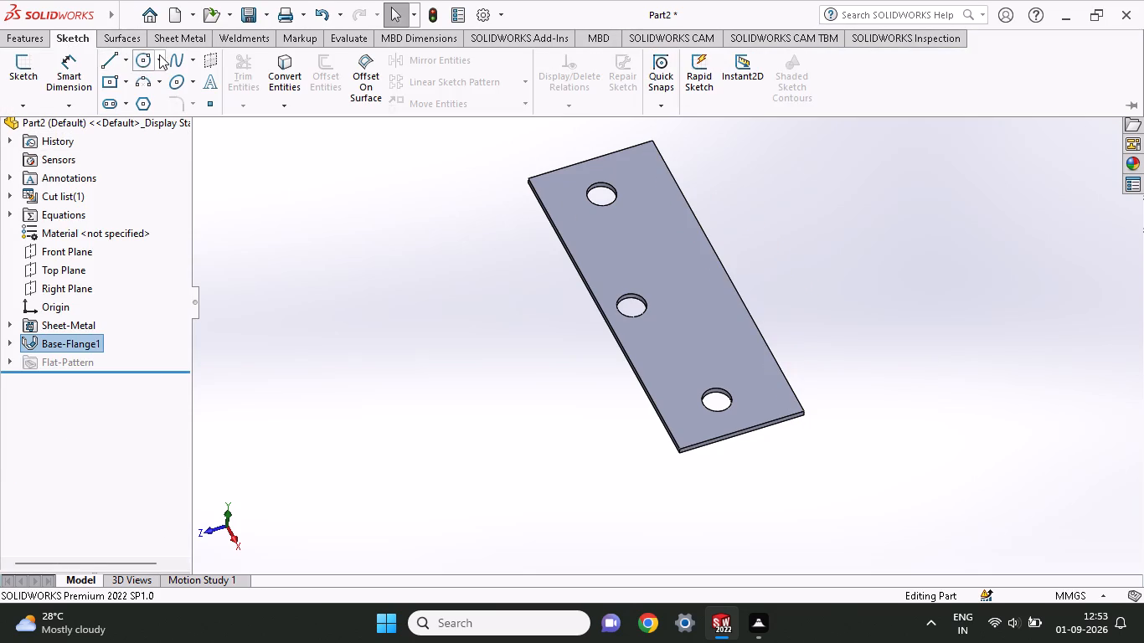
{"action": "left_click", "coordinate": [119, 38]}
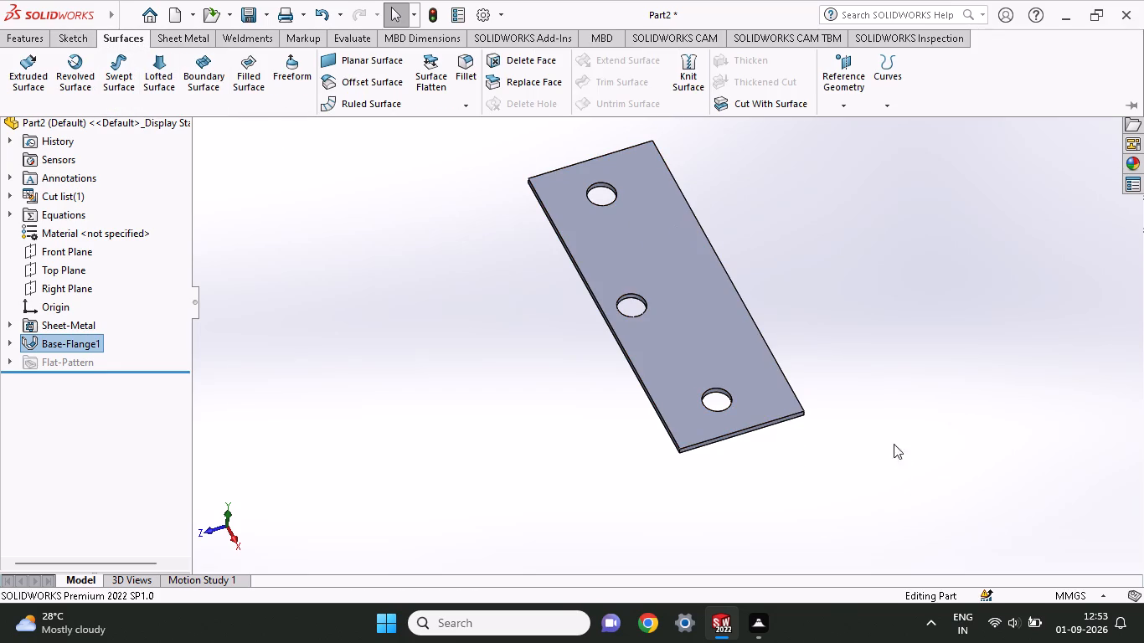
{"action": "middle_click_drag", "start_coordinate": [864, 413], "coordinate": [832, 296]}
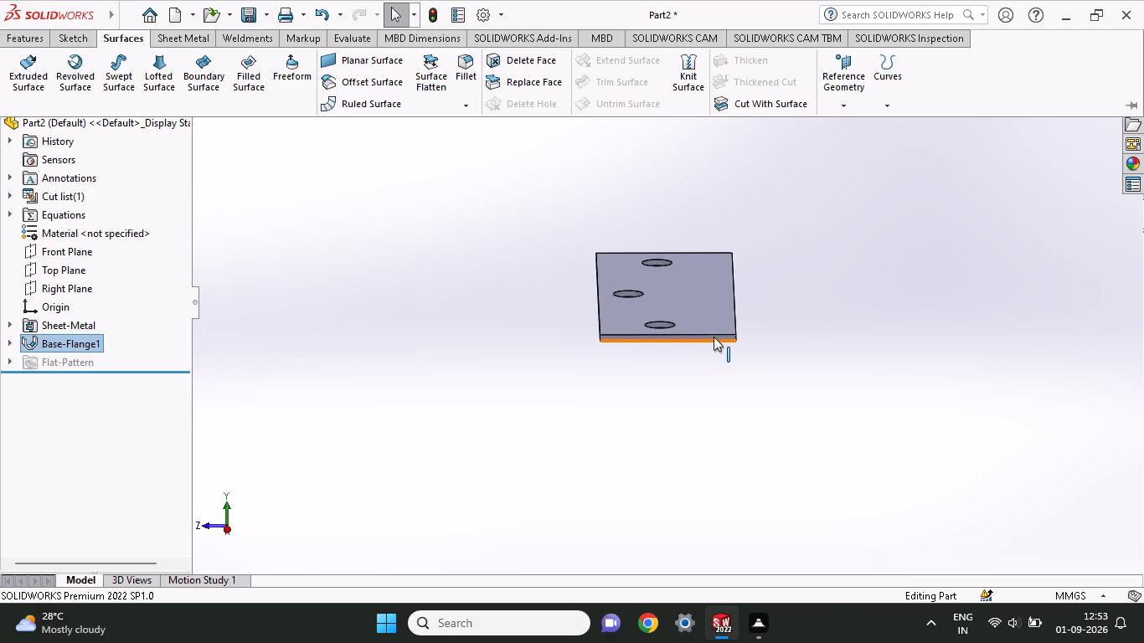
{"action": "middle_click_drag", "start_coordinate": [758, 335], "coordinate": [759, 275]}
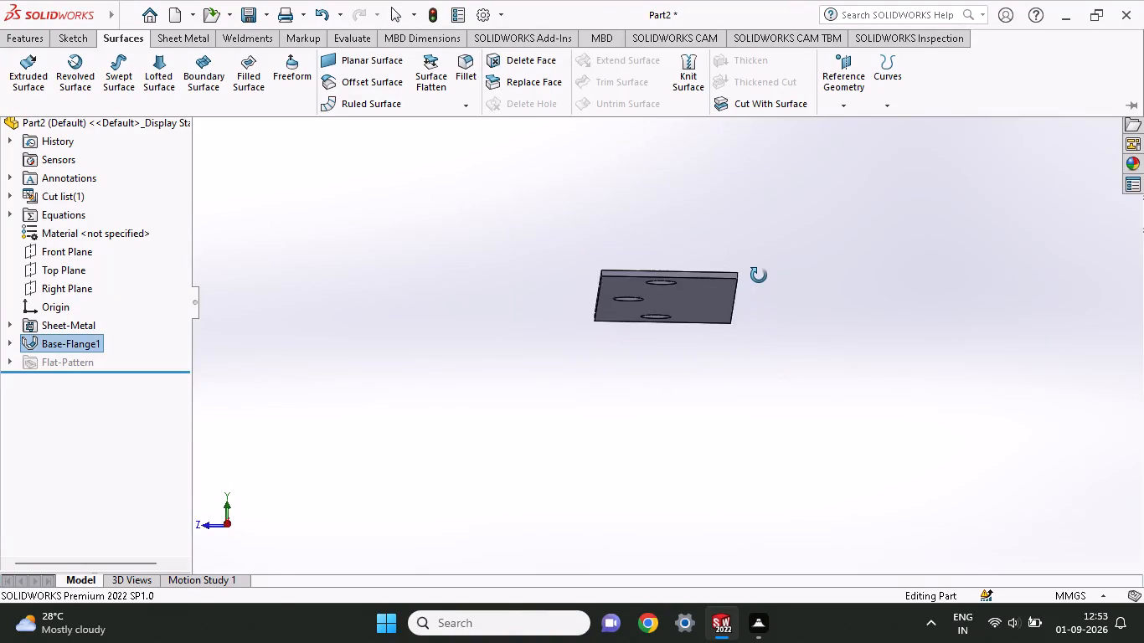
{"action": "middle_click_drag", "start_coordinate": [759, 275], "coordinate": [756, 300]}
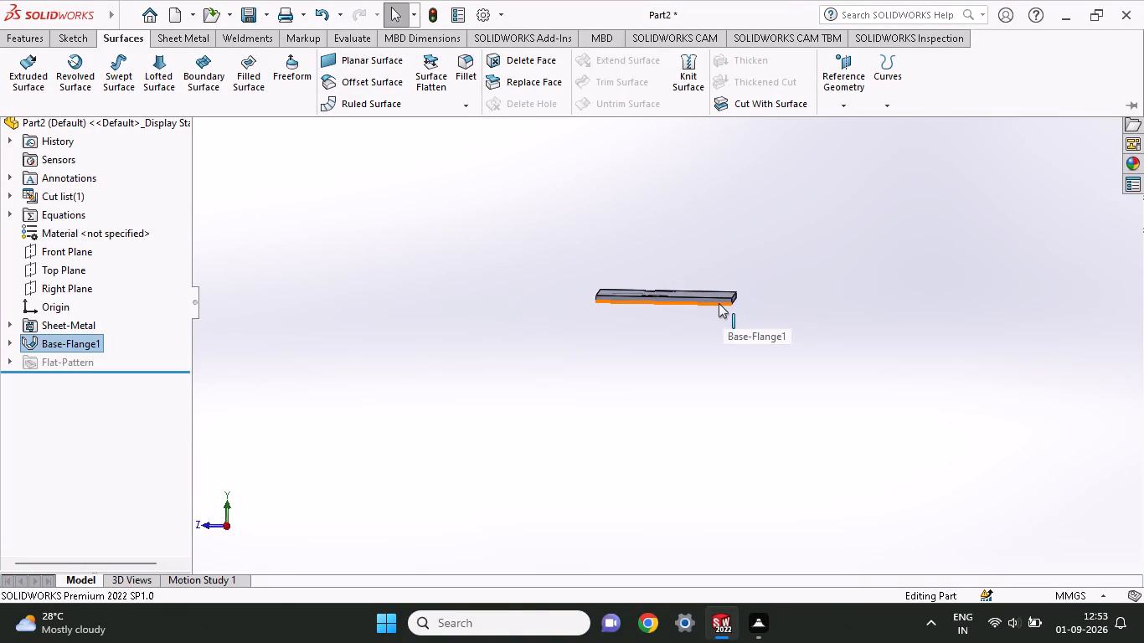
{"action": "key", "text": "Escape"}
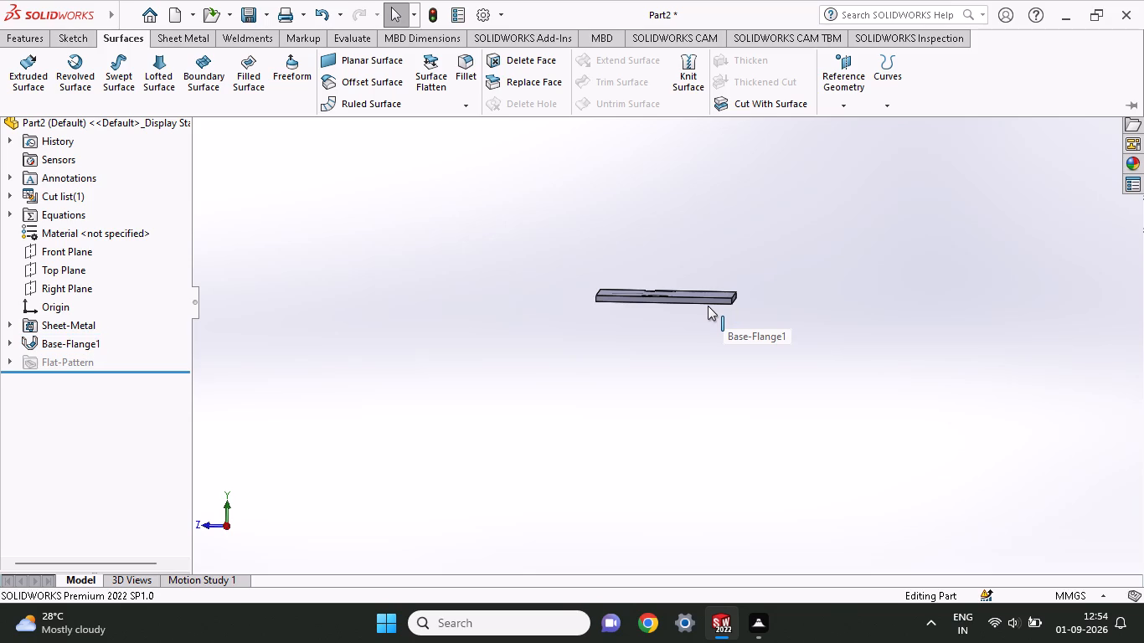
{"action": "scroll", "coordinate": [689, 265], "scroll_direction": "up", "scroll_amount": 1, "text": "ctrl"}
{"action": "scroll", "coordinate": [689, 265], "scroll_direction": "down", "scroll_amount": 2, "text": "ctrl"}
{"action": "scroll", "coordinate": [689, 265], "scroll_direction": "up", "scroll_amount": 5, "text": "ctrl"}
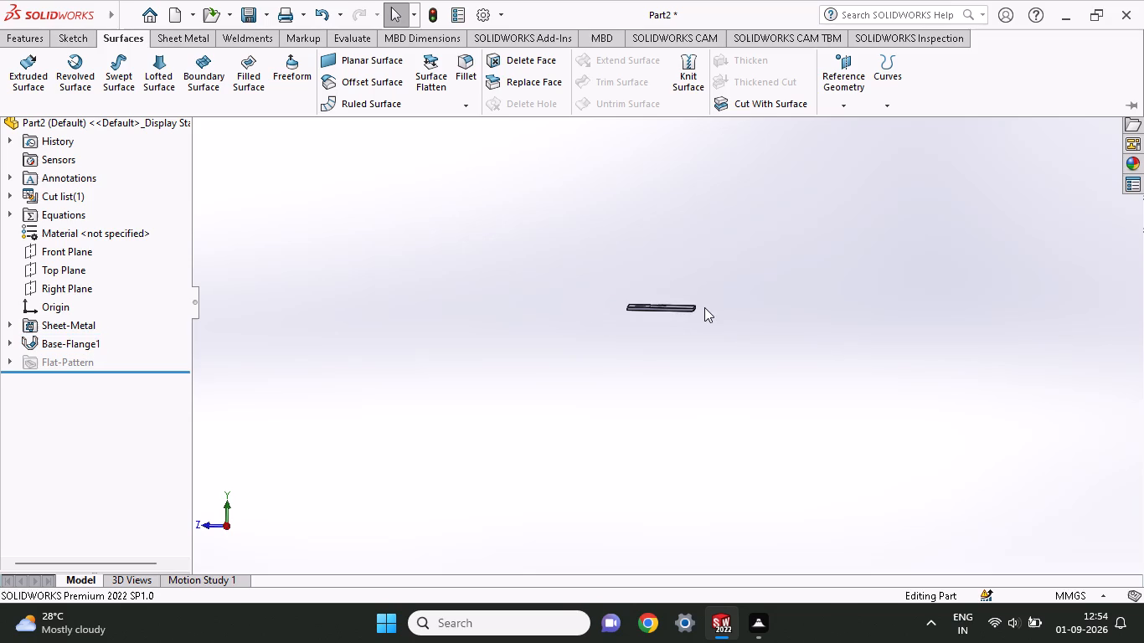
Open a new sketch on the long thin side face of the base flange and start a 3-point arc.
{"action": "scroll", "coordinate": [658, 351], "scroll_direction": "down", "scroll_amount": 1}
{"action": "scroll", "coordinate": [658, 351], "scroll_direction": "up", "scroll_amount": 2}
{"action": "scroll", "coordinate": [691, 280], "scroll_direction": "down", "scroll_amount": 4, "text": "ctrl"}
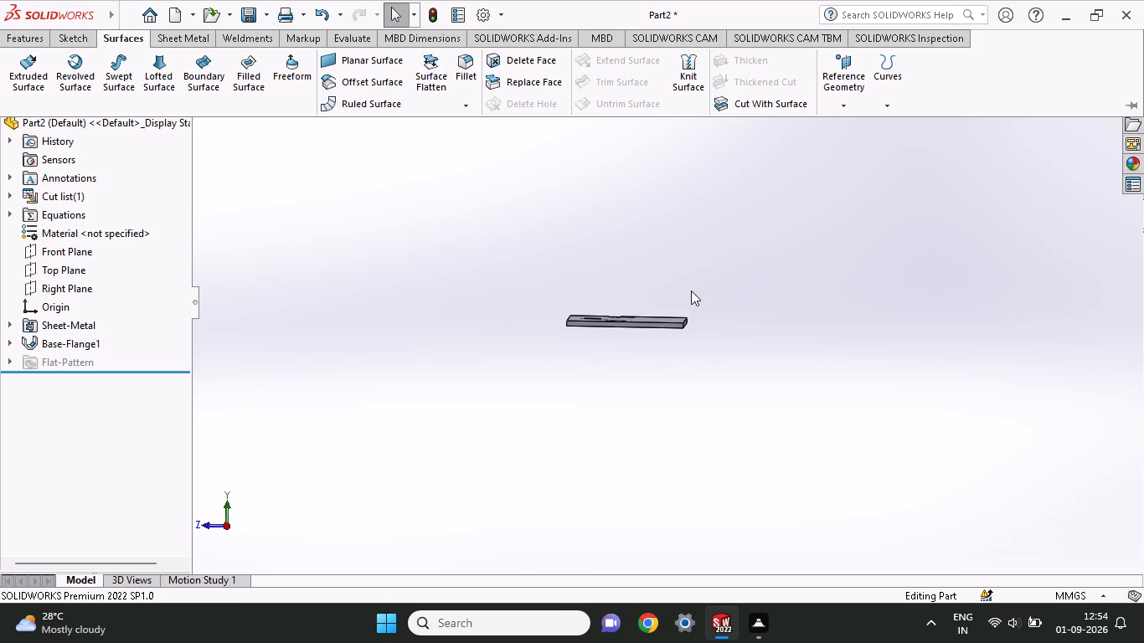
{"action": "scroll", "coordinate": [600, 335], "scroll_direction": "down", "scroll_amount": 1, "text": "ctrl"}
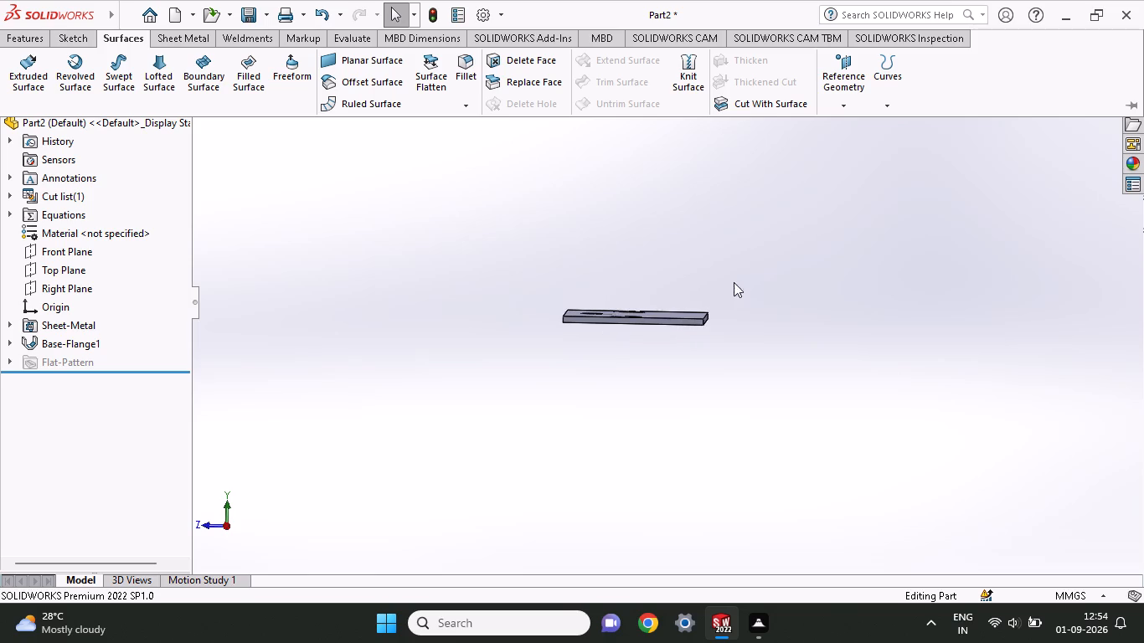
{"action": "scroll", "coordinate": [756, 270], "scroll_direction": "down", "scroll_amount": 3, "text": "ctrl"}
{"action": "scroll", "coordinate": [687, 353], "scroll_direction": "down", "scroll_amount": 3, "text": "ctrl"}
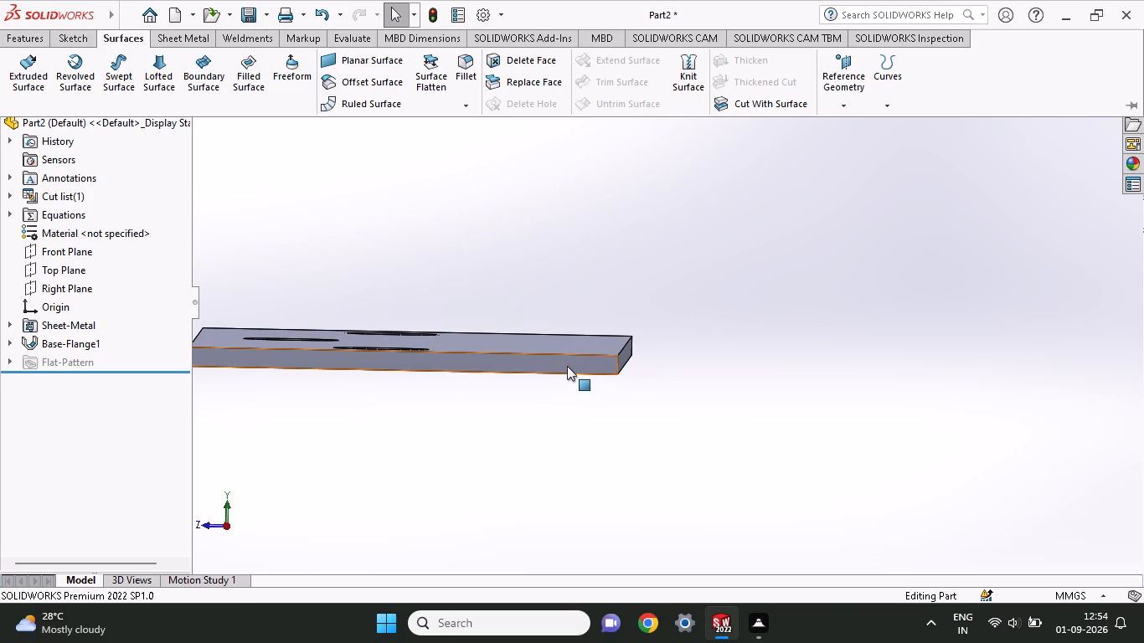
{"action": "left_click", "coordinate": [567, 366]}
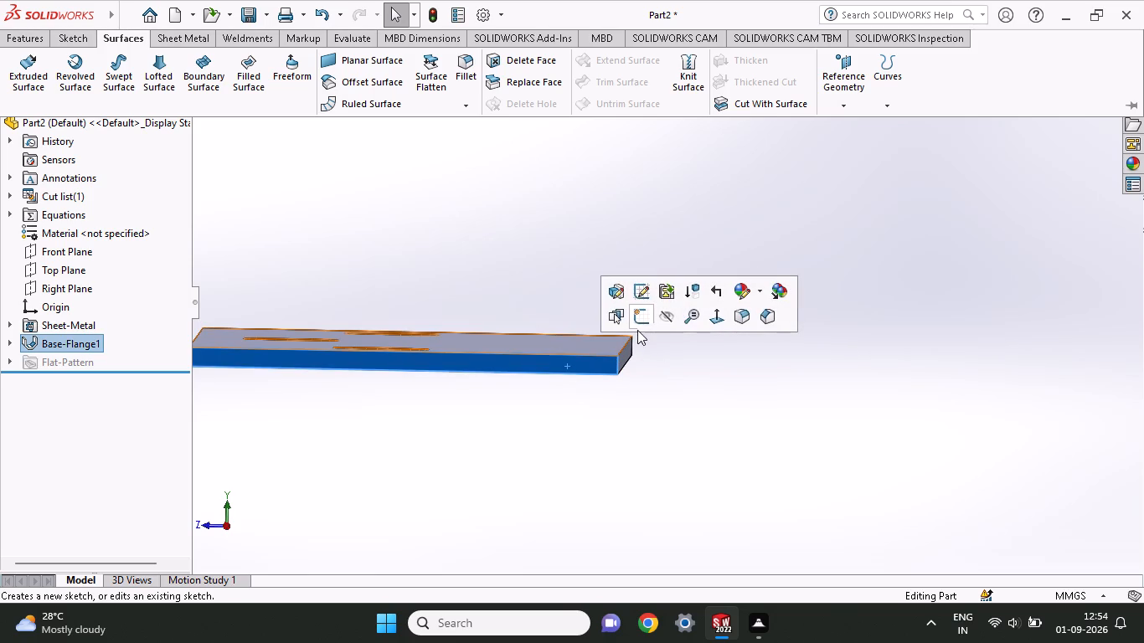
{"action": "left_click", "coordinate": [636, 320]}
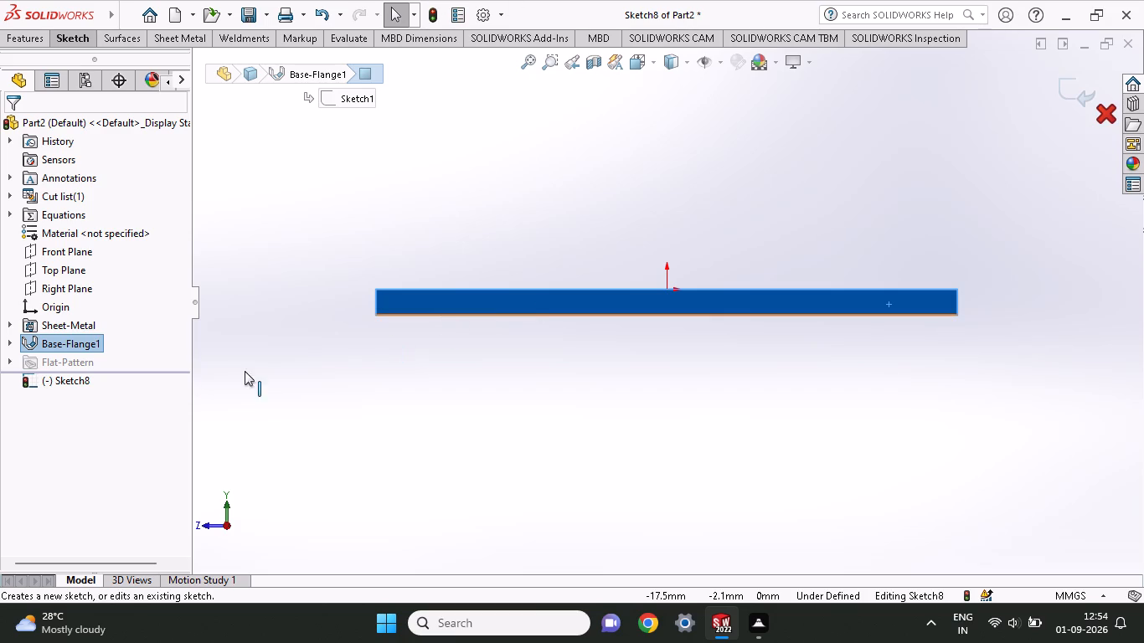
{"action": "left_click", "coordinate": [79, 41]}
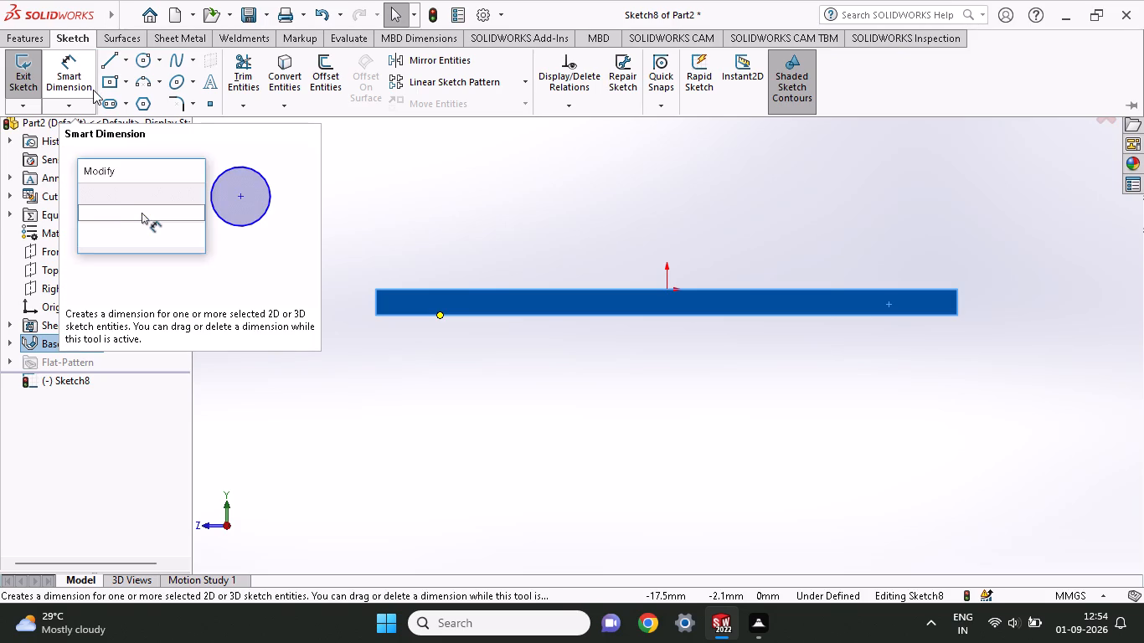
{"action": "left_click", "coordinate": [137, 84]}
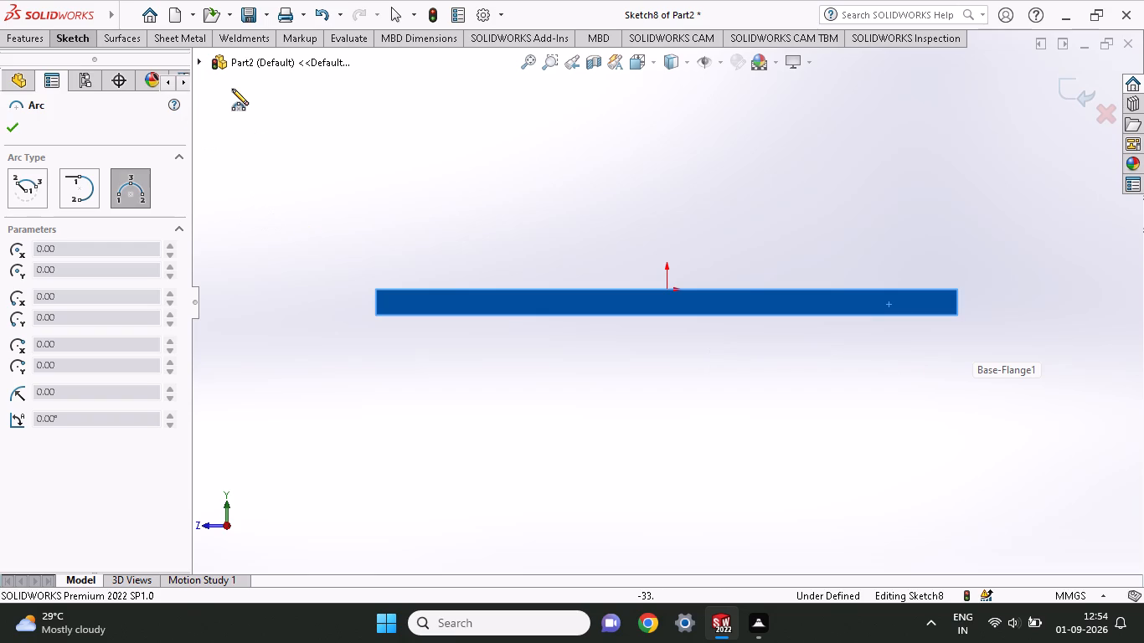
Create a new part document.
{"action": "left_click", "coordinate": [177, 7]}
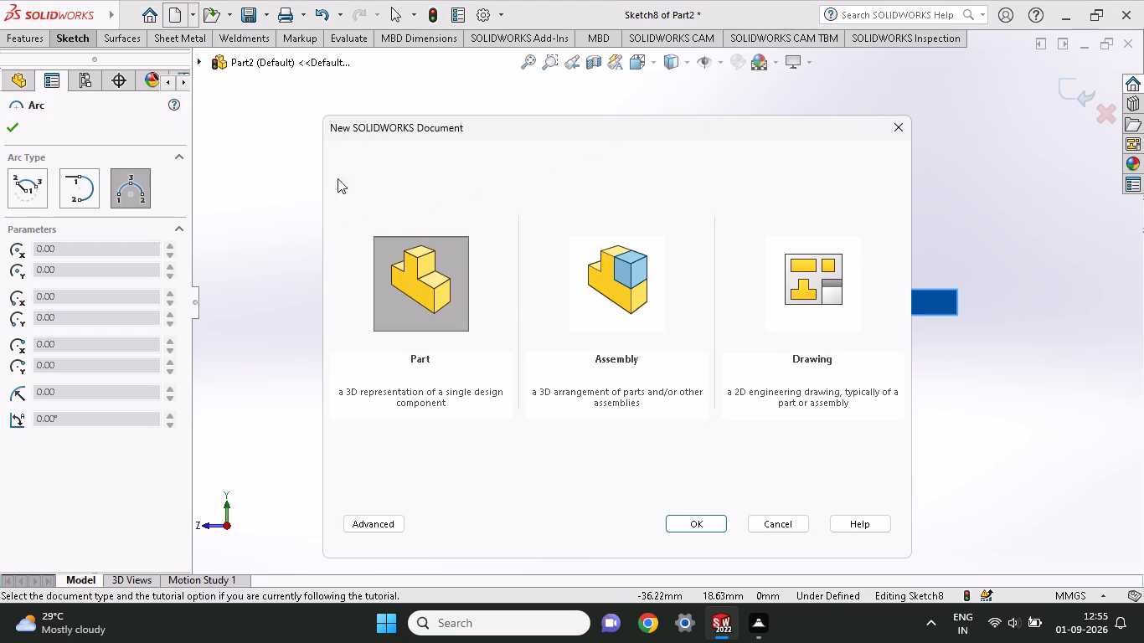
{"action": "left_click", "coordinate": [410, 275]}
{"action": "left_click", "coordinate": [690, 529]}
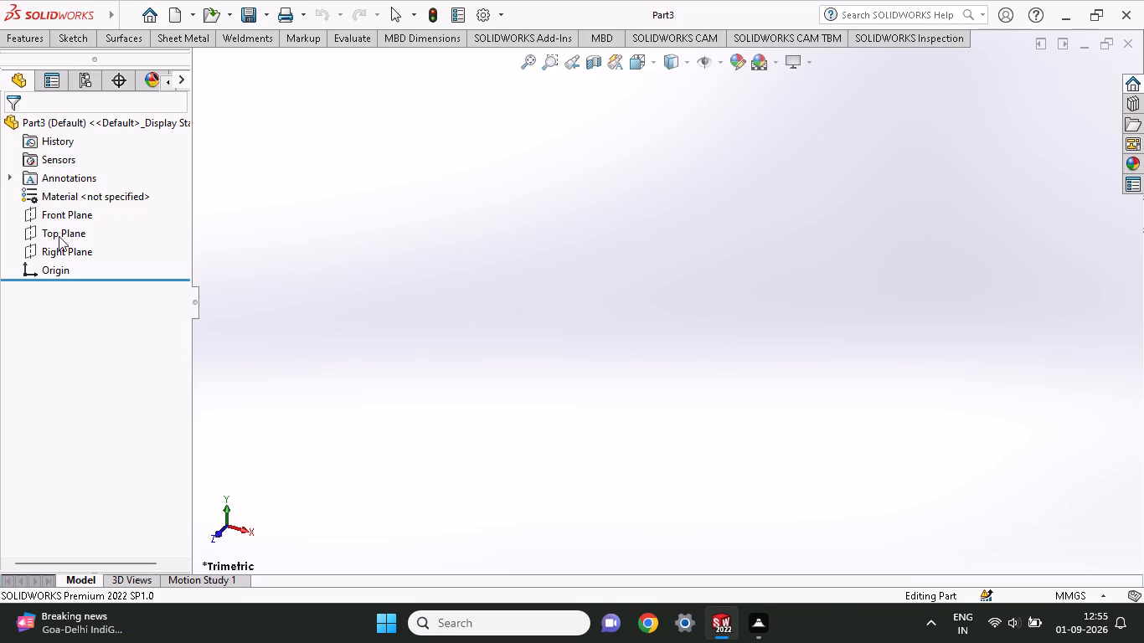
Sketch a nearly square centre rectangle about 146 mm wide on the Top Plane, centred on the origin.
{"action": "left_click", "coordinate": [74, 42]}
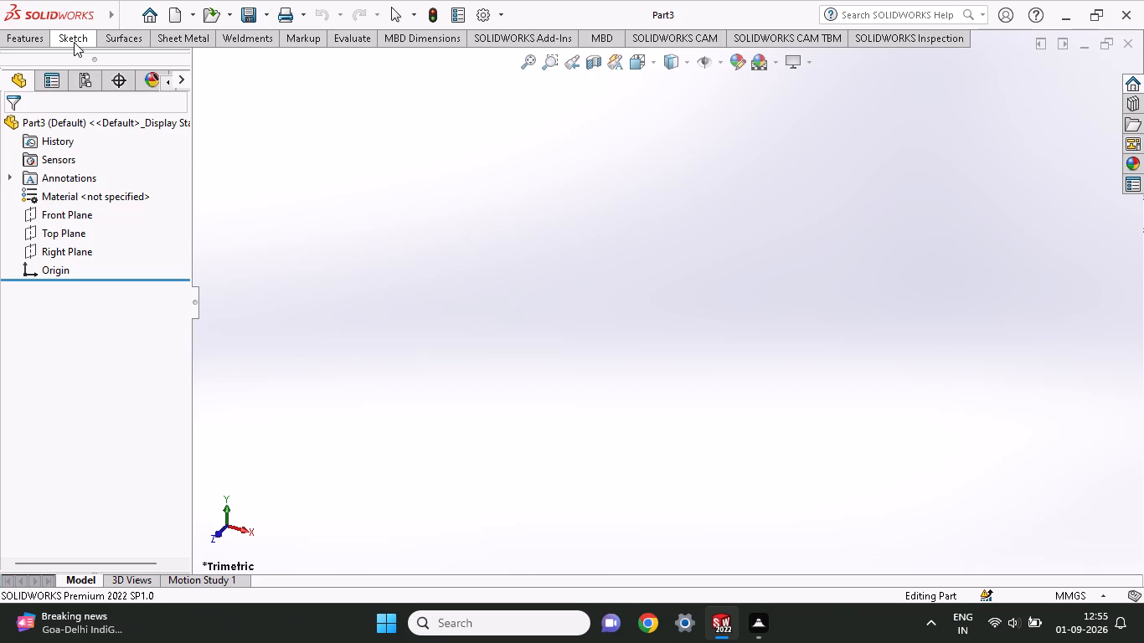
{"action": "left_click", "coordinate": [105, 85]}
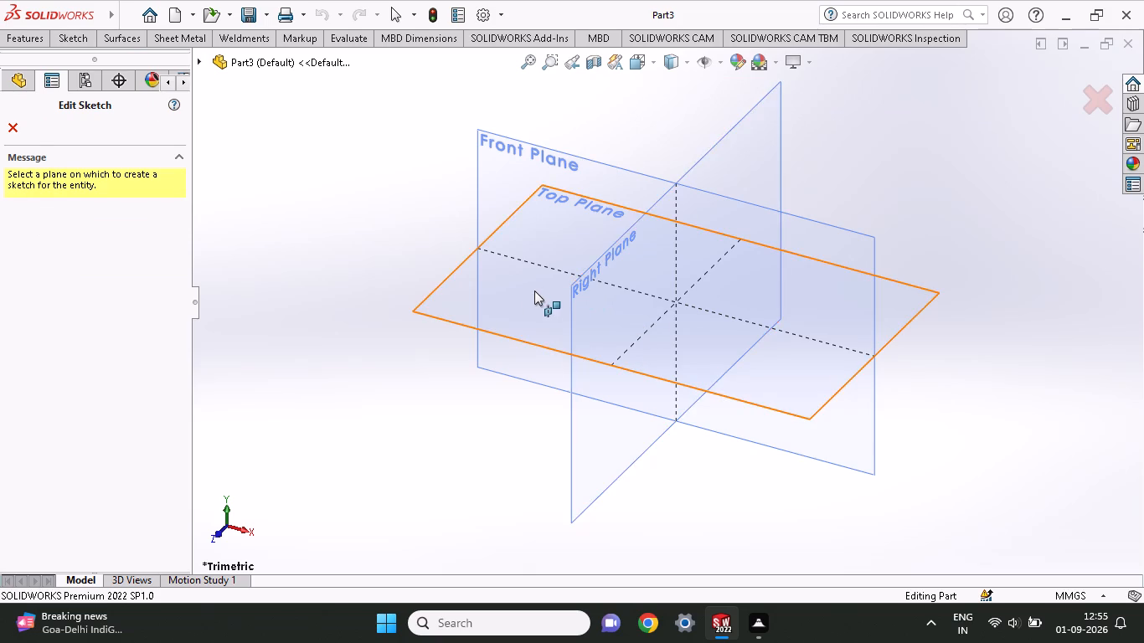
{"action": "left_click", "coordinate": [522, 296]}
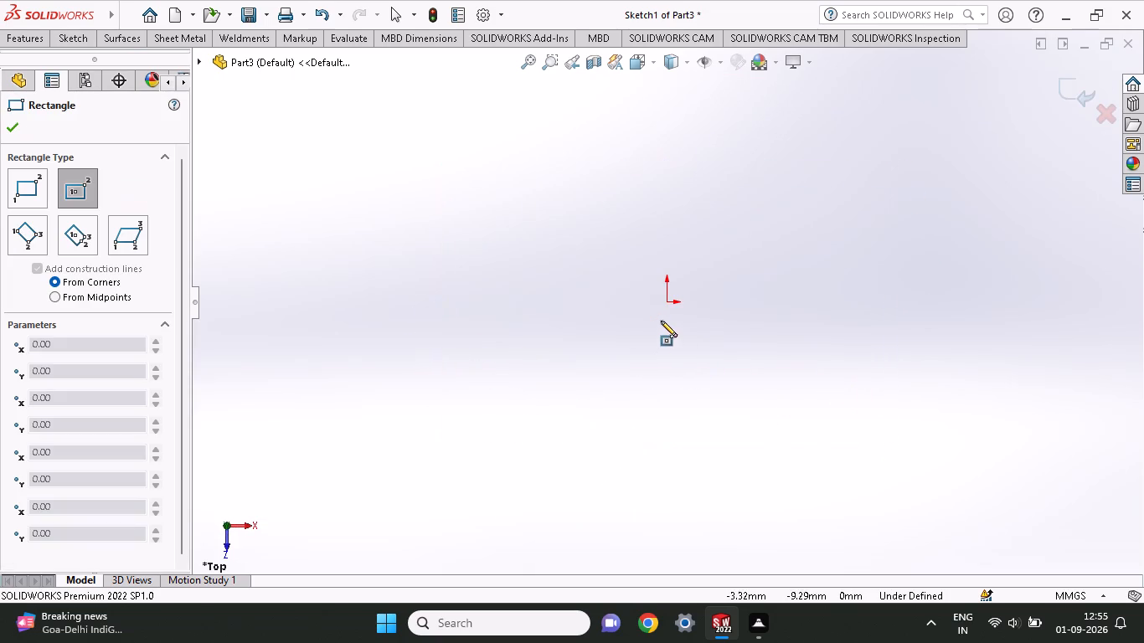
{"action": "left_click", "coordinate": [667, 305]}
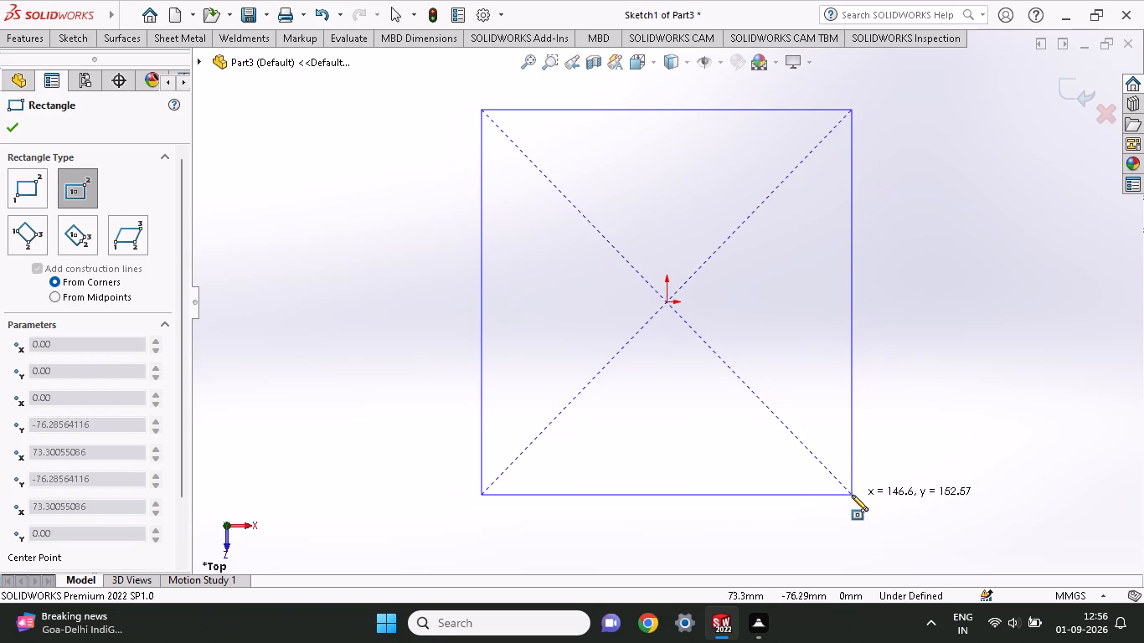
{"action": "left_click", "coordinate": [850, 483]}
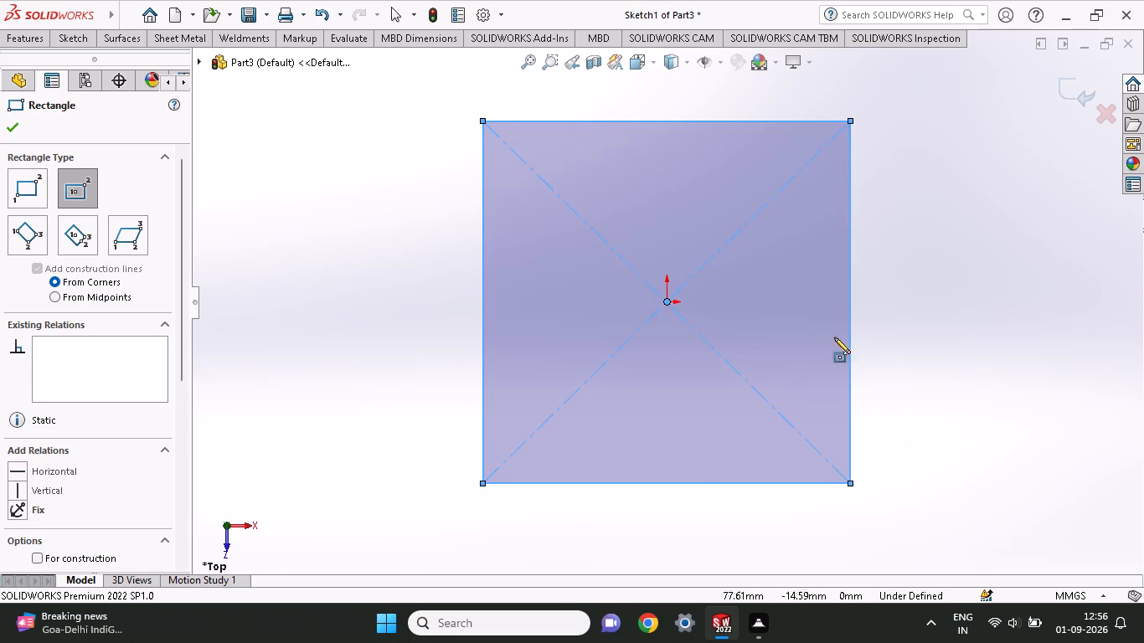
Sketch four concentric circles centred on the origin with radii of about 54, 44, 32 and 19.5 mm.
{"action": "left_click", "coordinate": [83, 37]}
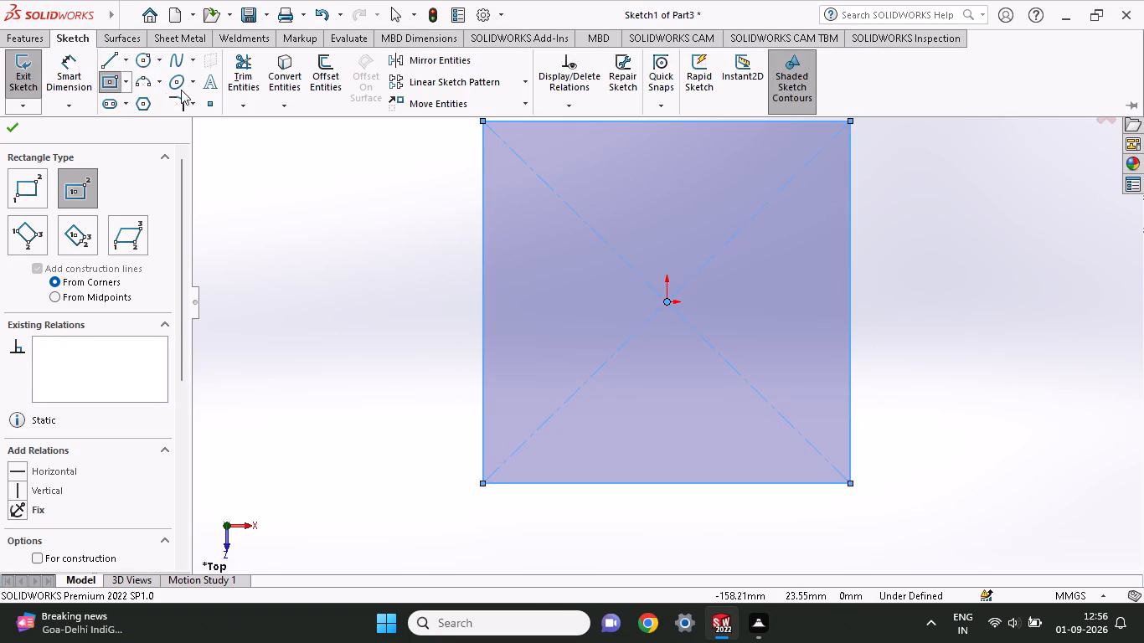
{"action": "left_click", "coordinate": [140, 64]}
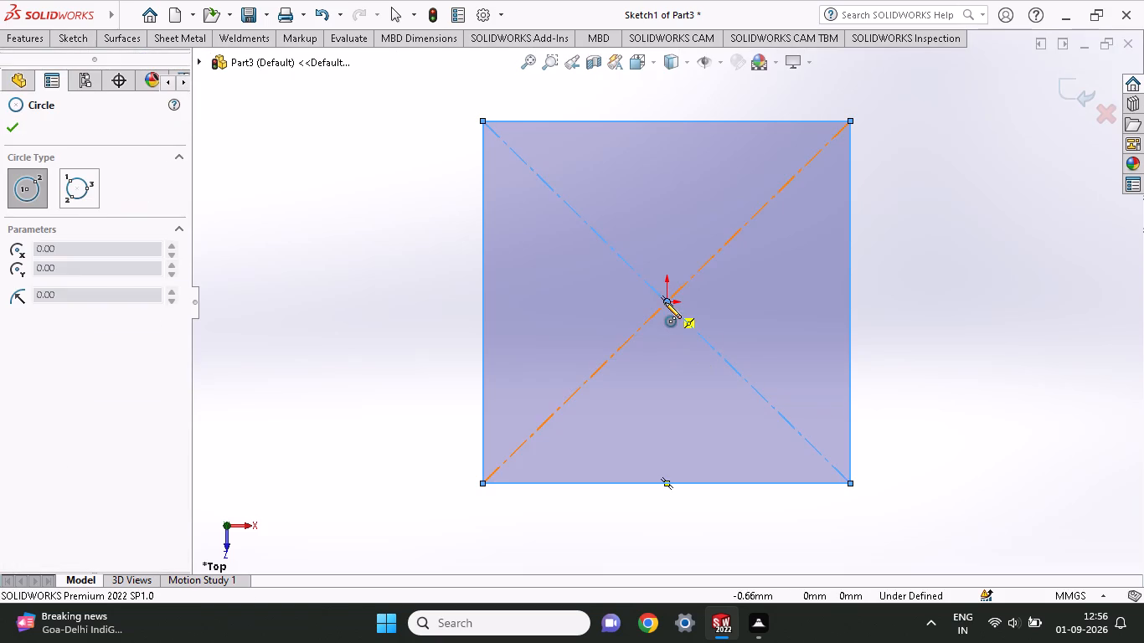
{"action": "left_click", "coordinate": [665, 302]}
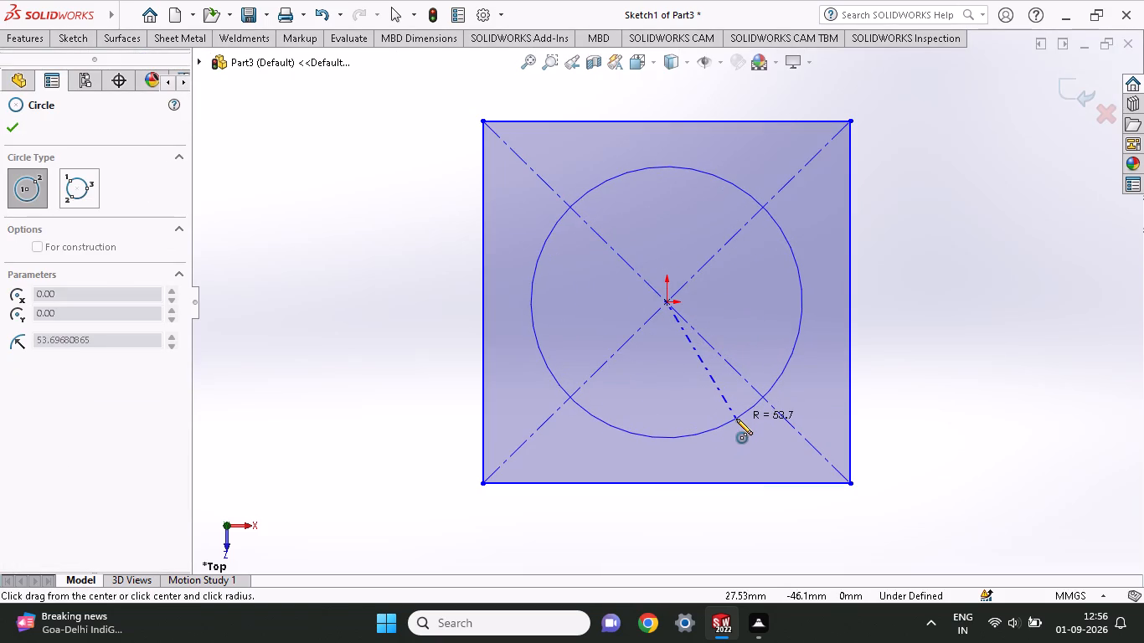
{"action": "left_click", "coordinate": [736, 419]}
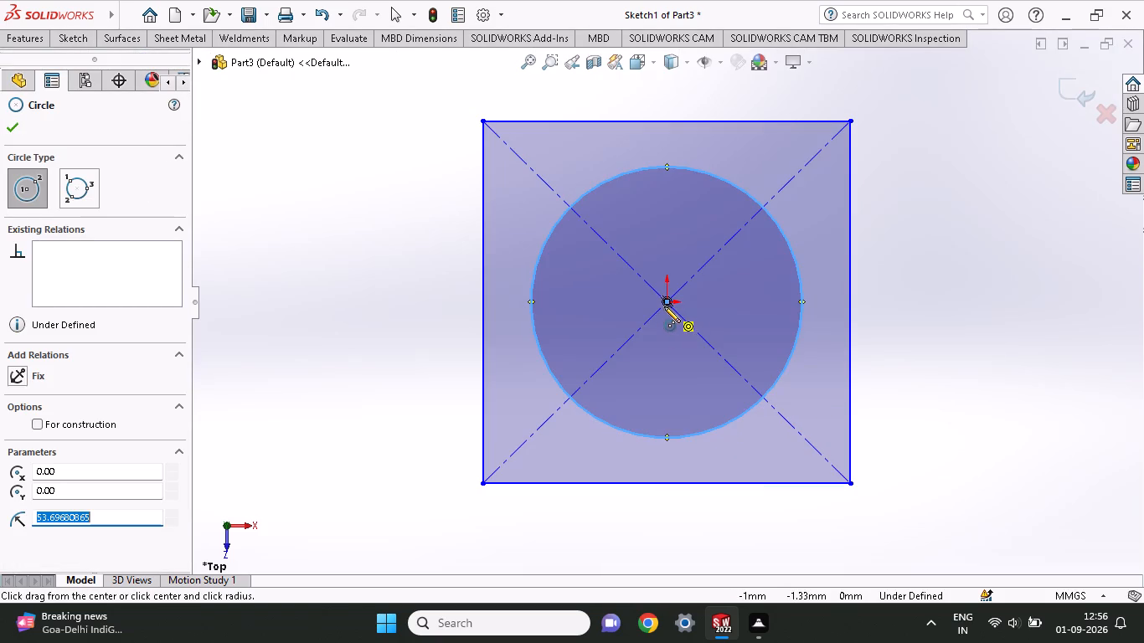
{"action": "left_click", "coordinate": [668, 303]}
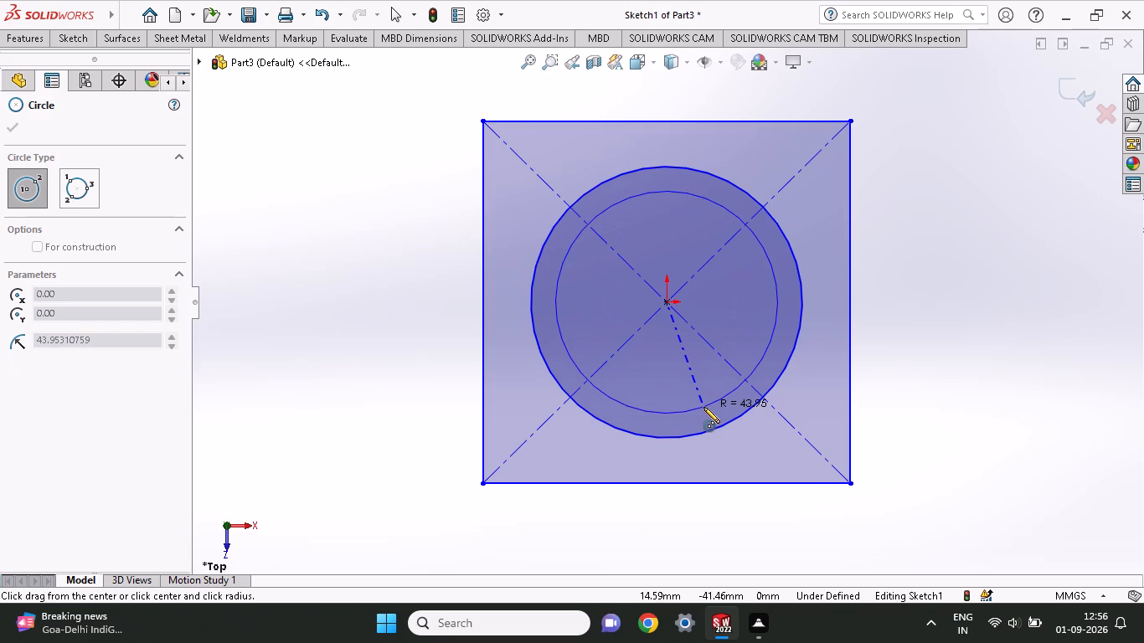
{"action": "left_click", "coordinate": [703, 407]}
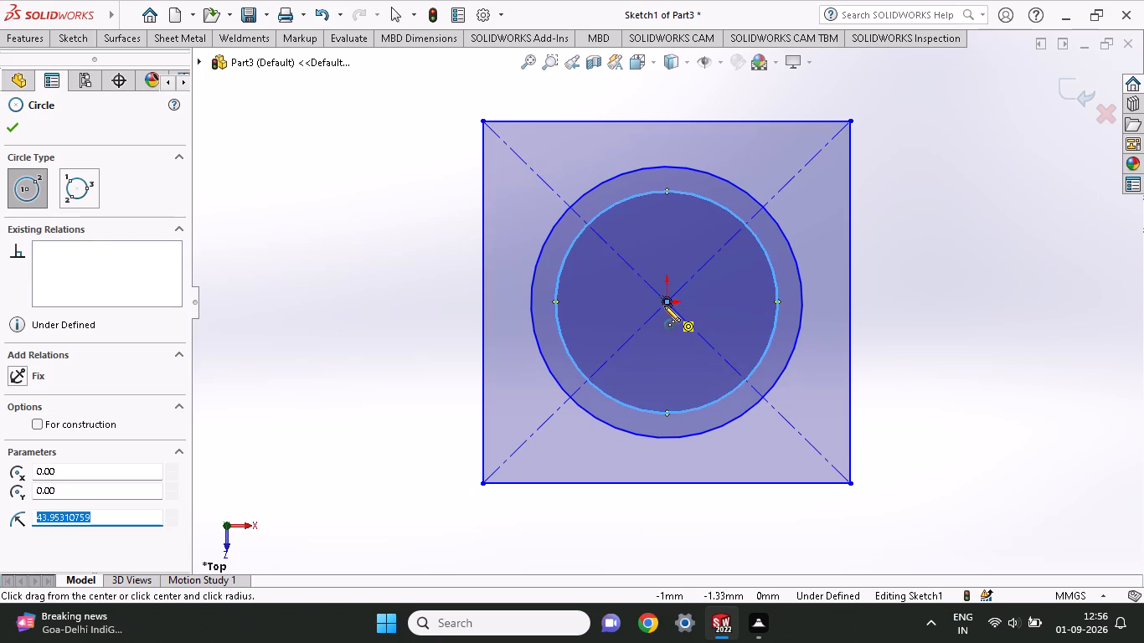
{"action": "left_click", "coordinate": [669, 303]}
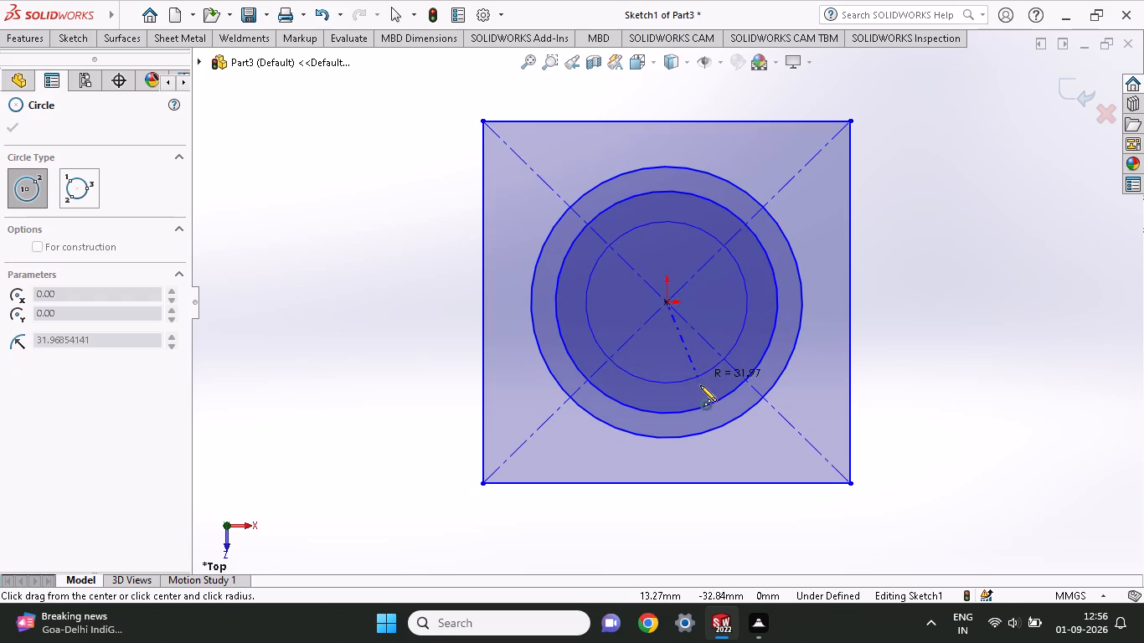
{"action": "left_click", "coordinate": [701, 375]}
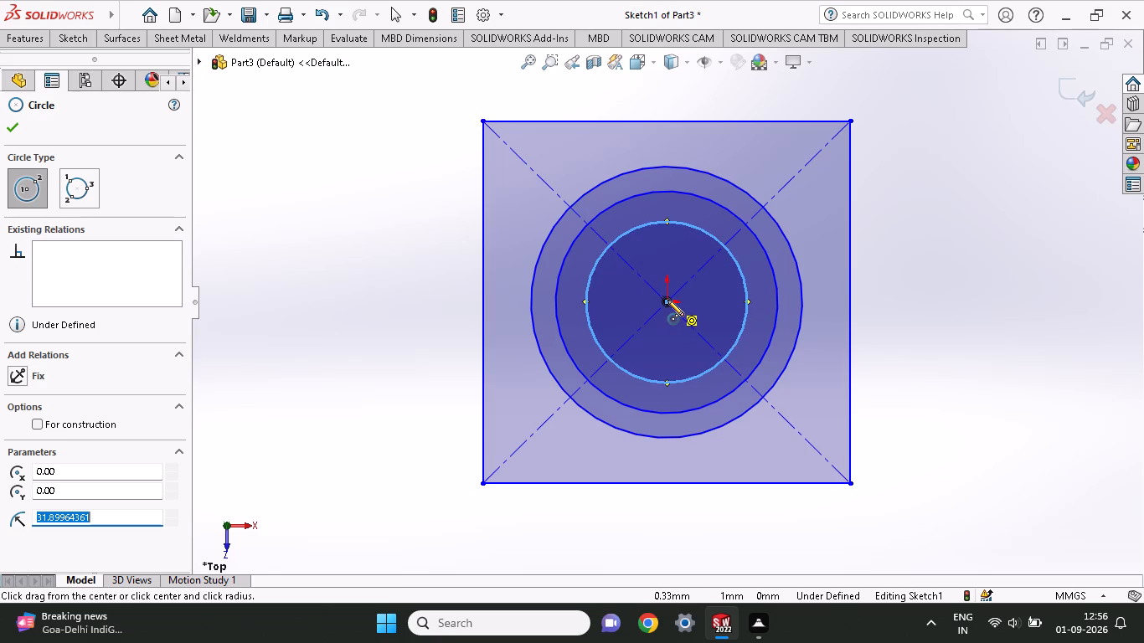
{"action": "left_click", "coordinate": [667, 300]}
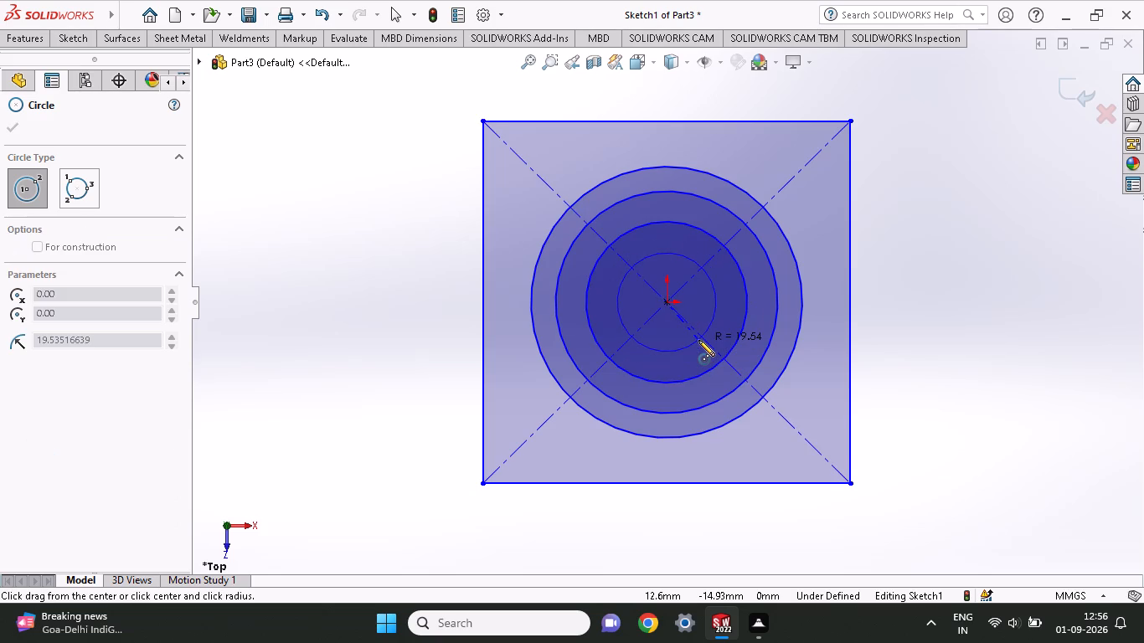
{"action": "left_click", "coordinate": [698, 340]}
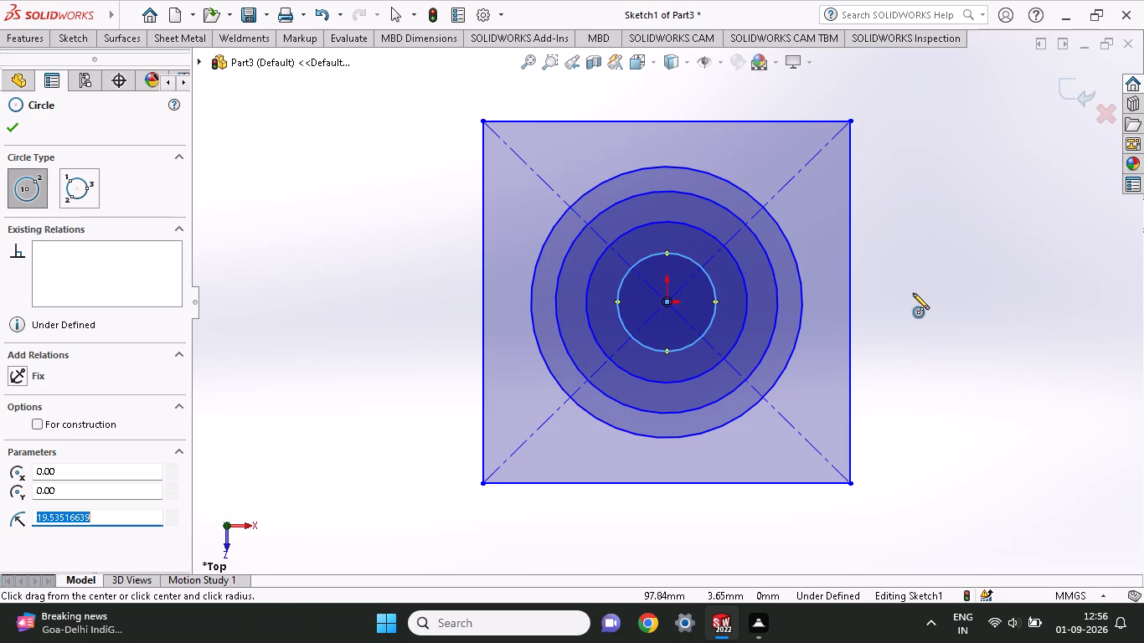
Sketch four corner rectangles about 10 mm wide as left, upper, right and lower spokes linking the innermost and outermost circles.
{"action": "left_click", "coordinate": [63, 39]}
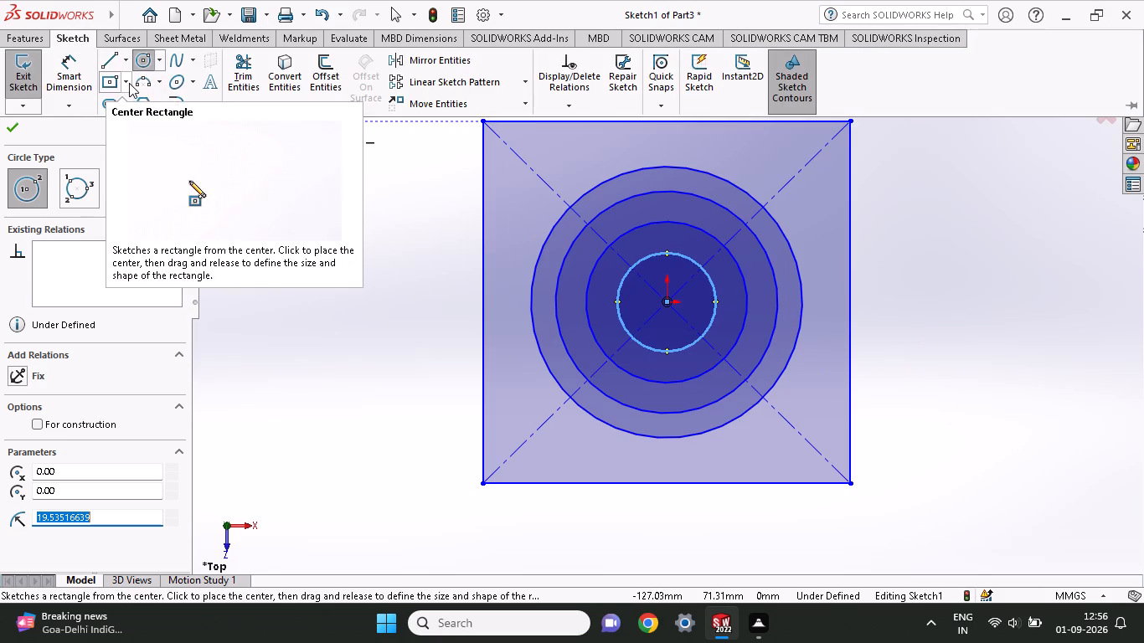
{"action": "left_click", "coordinate": [129, 83]}
{"action": "left_click", "coordinate": [133, 109]}
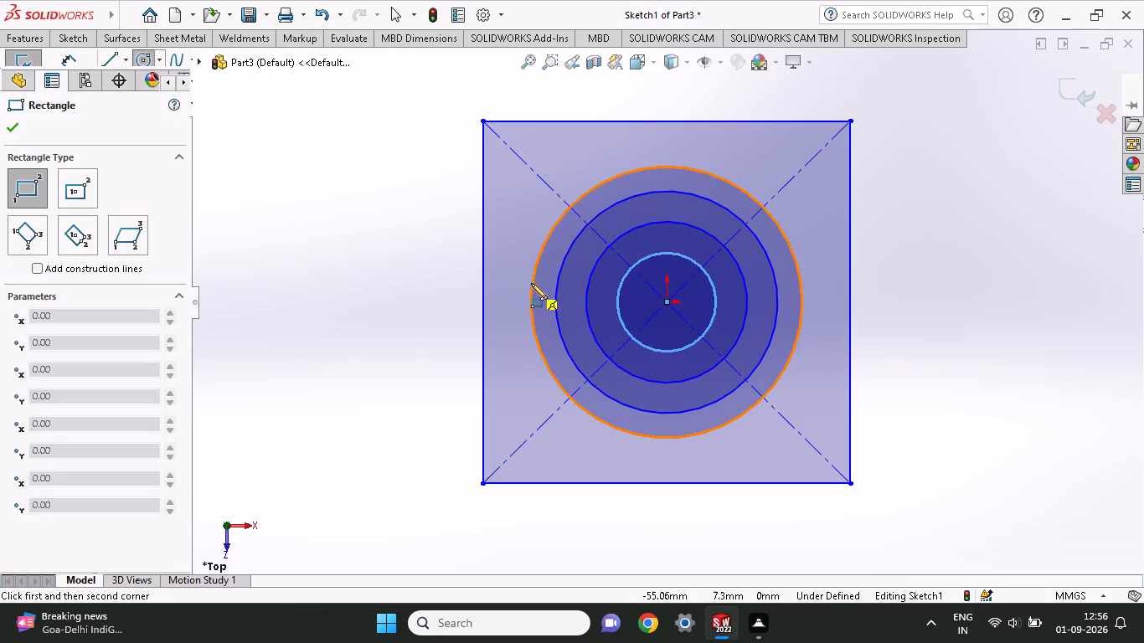
{"action": "left_click", "coordinate": [533, 287]}
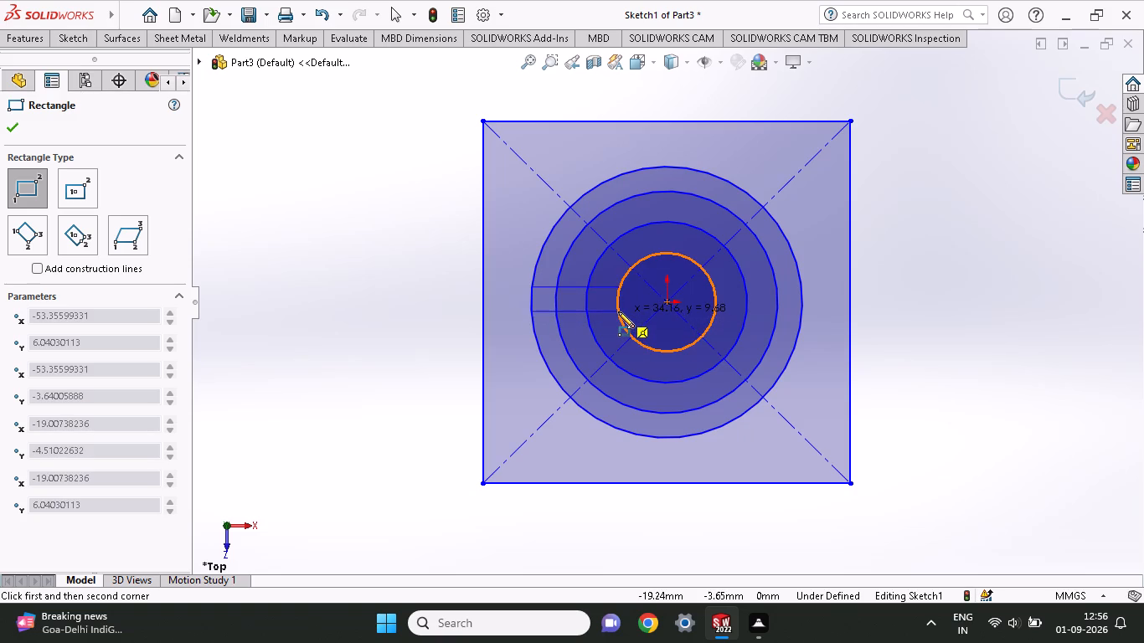
{"action": "left_click", "coordinate": [618, 311]}
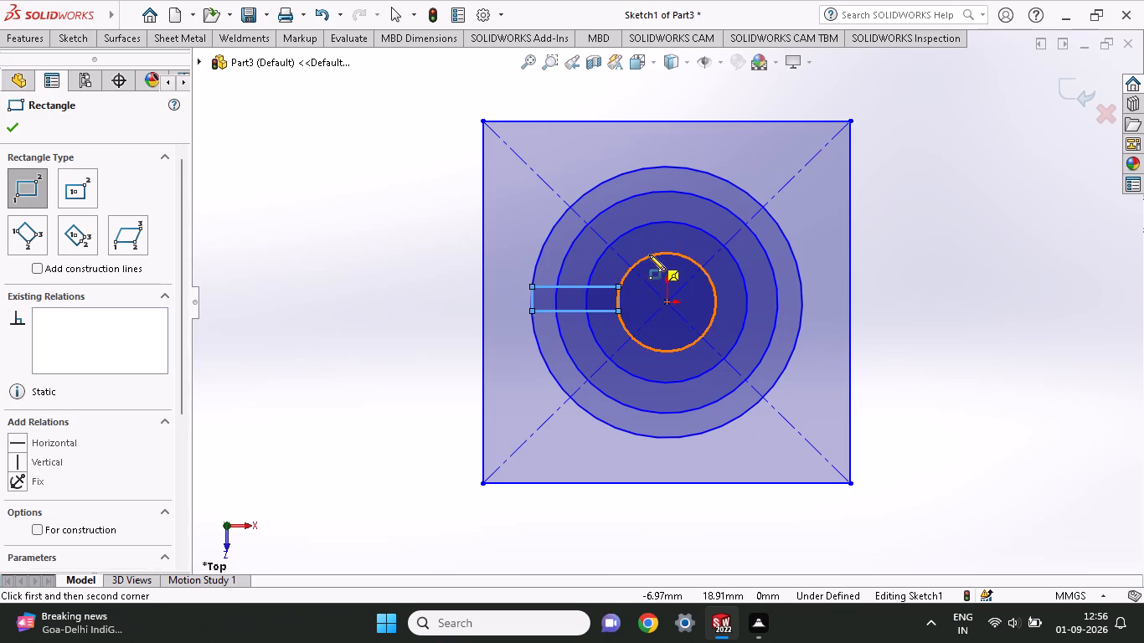
{"action": "left_click", "coordinate": [649, 255]}
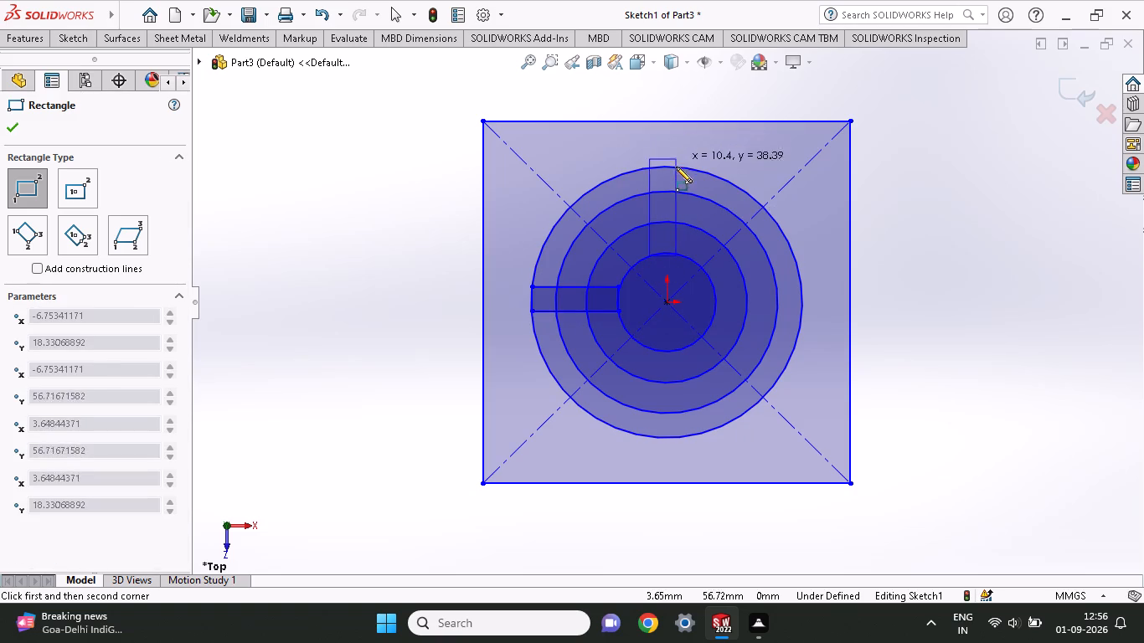
{"action": "left_click", "coordinate": [676, 167]}
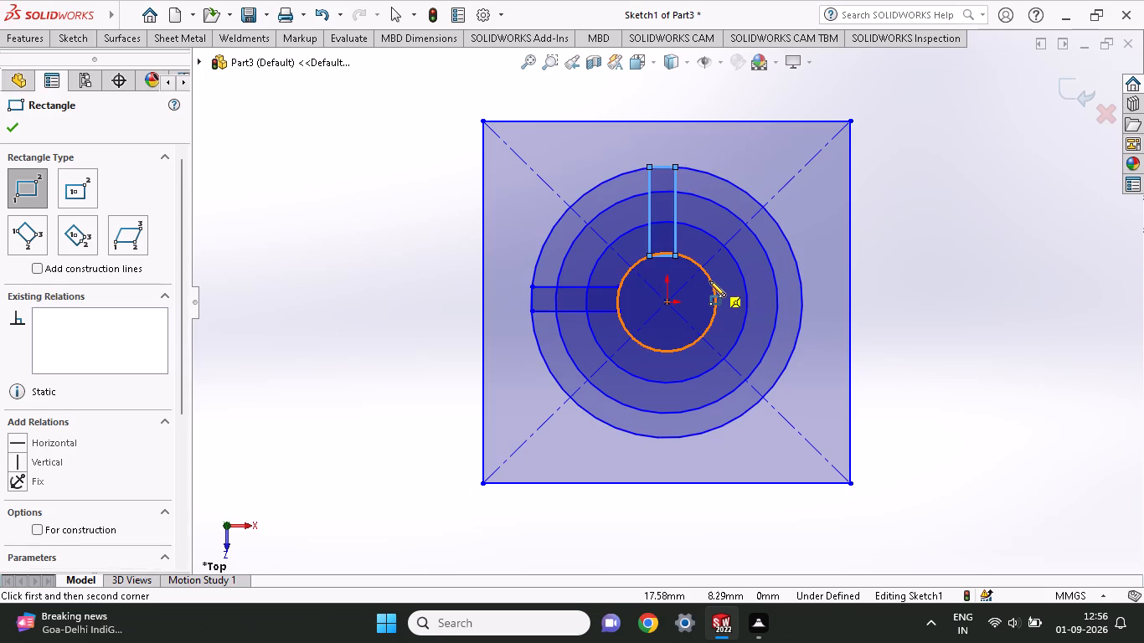
{"action": "left_click", "coordinate": [712, 285]}
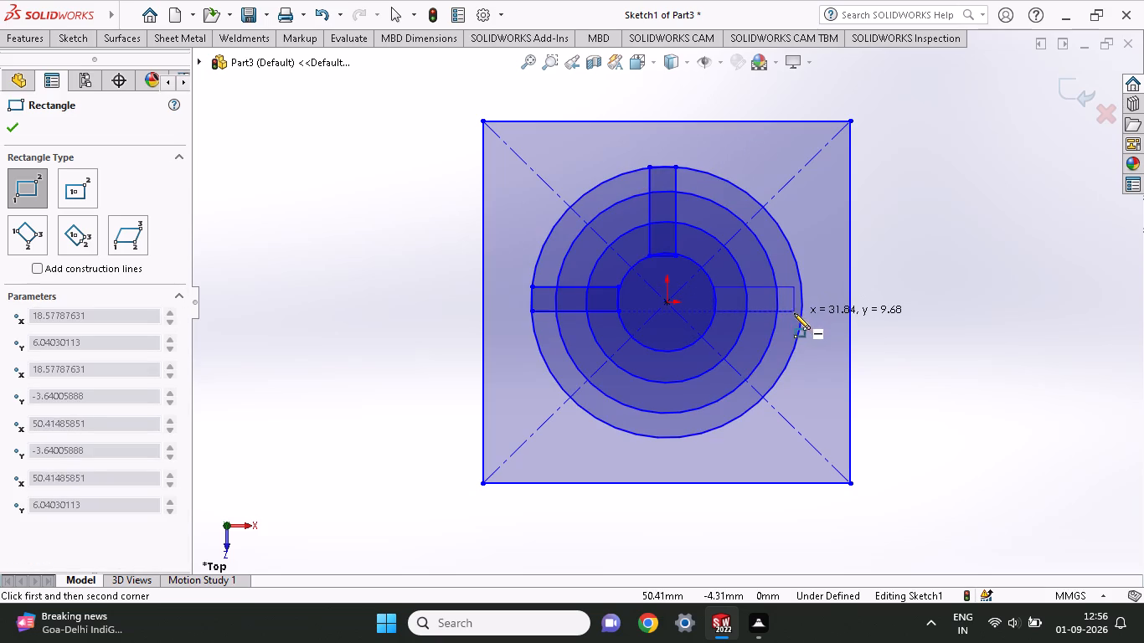
{"action": "left_click", "coordinate": [800, 310]}
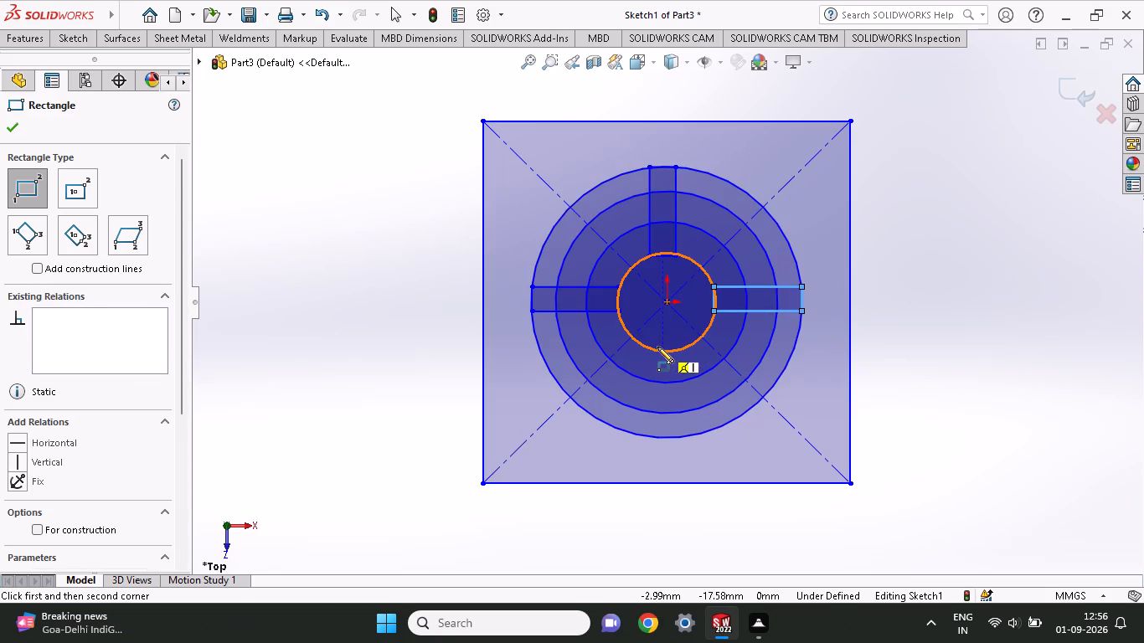
{"action": "left_click", "coordinate": [657, 350]}
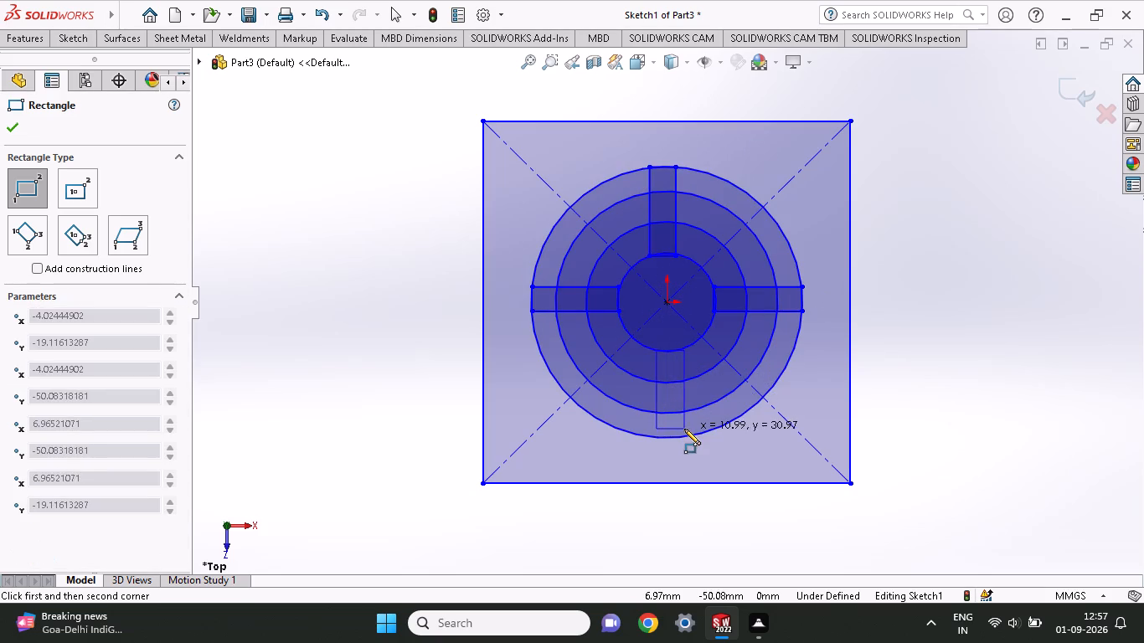
{"action": "left_click", "coordinate": [681, 435]}
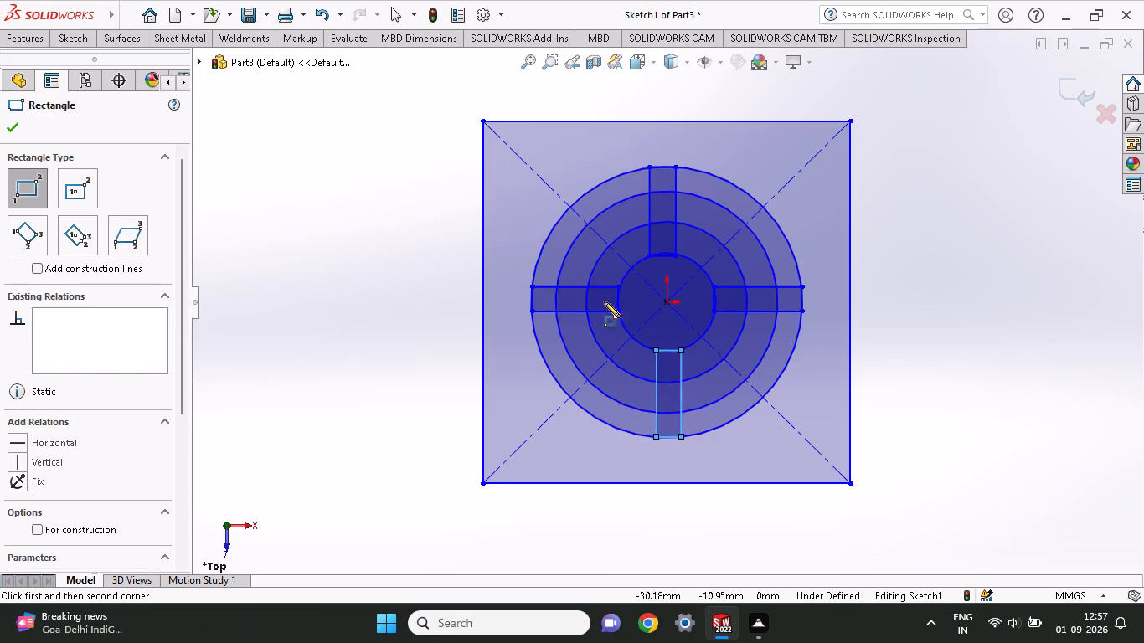
{"action": "left_click", "coordinate": [81, 47]}
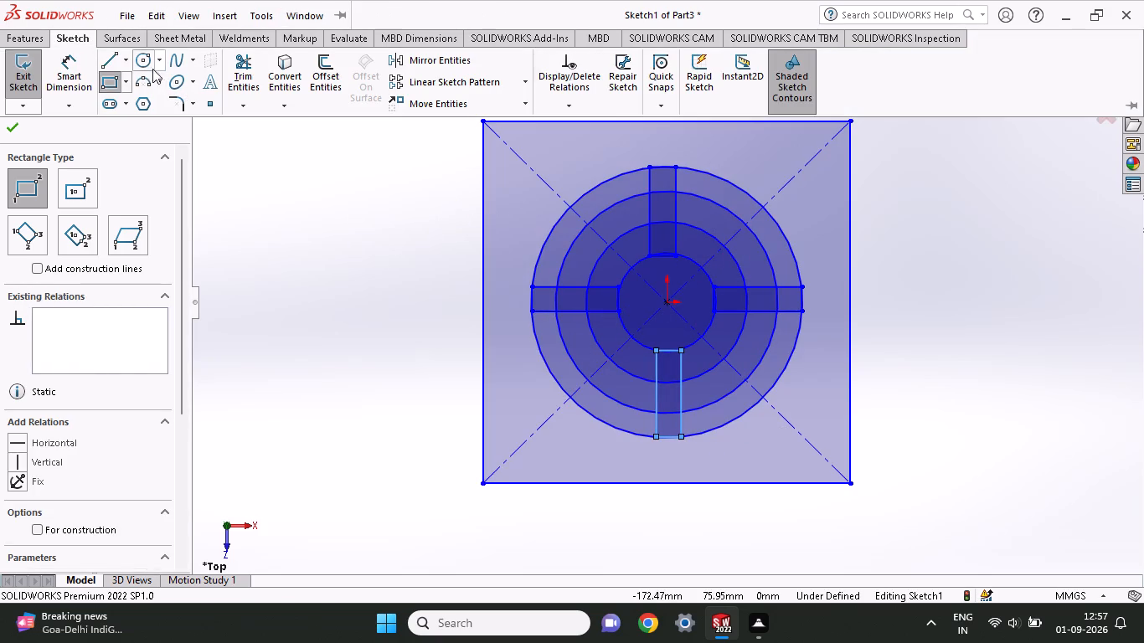
Trim the inner end edges of the left, right, upper and lower spoke rectangles along the innermost circle.
{"action": "left_click", "coordinate": [238, 65]}
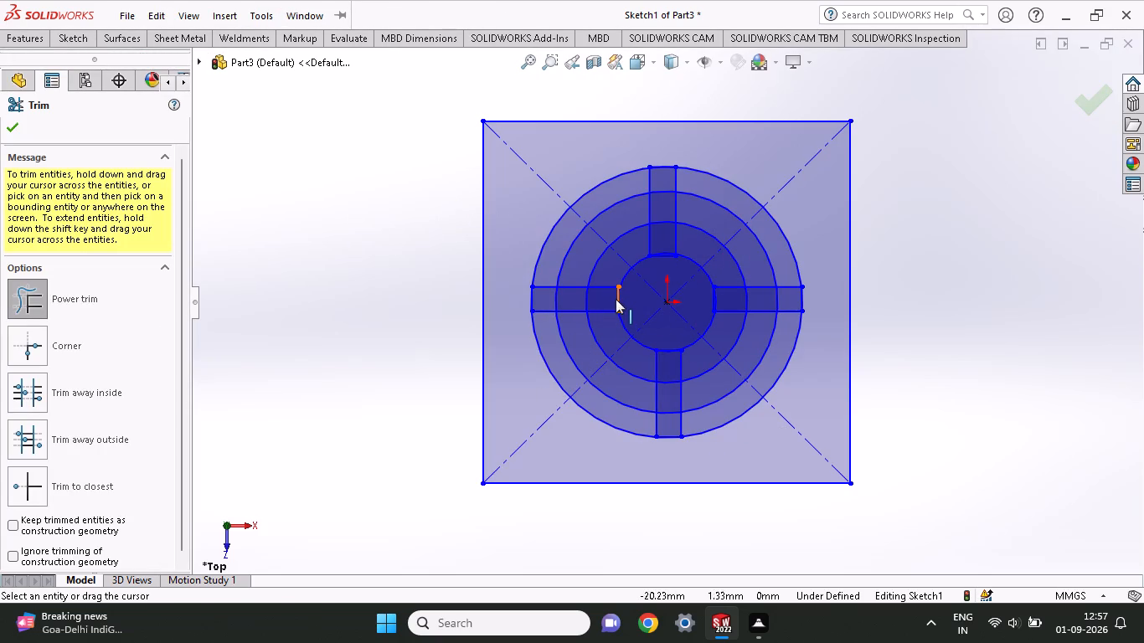
{"action": "left_click", "coordinate": [616, 299]}
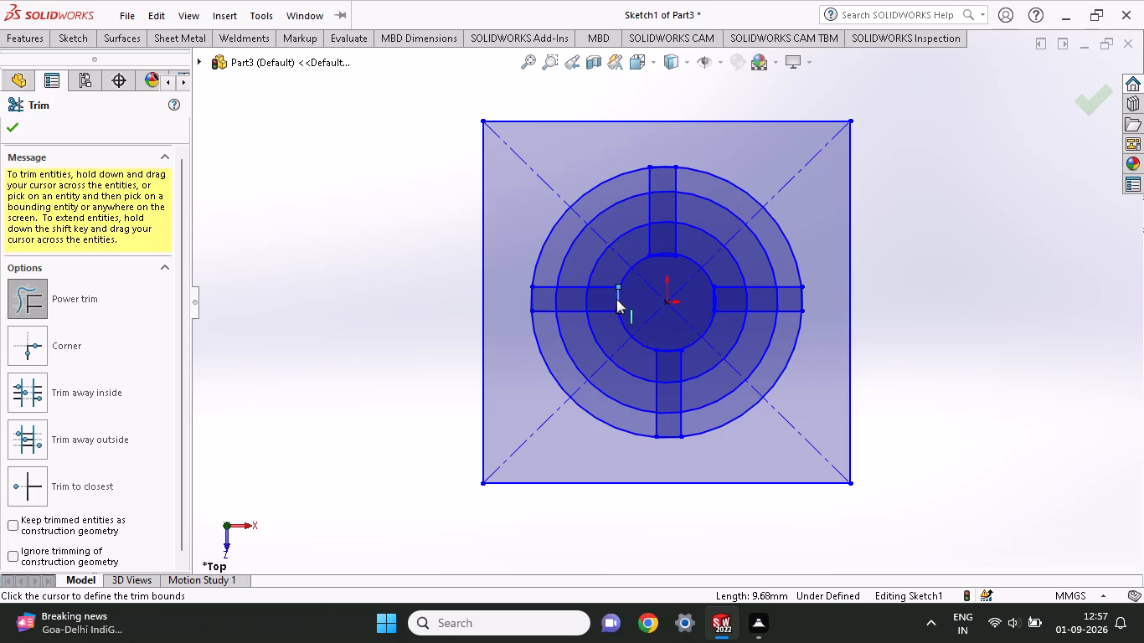
{"action": "left_click", "coordinate": [616, 299]}
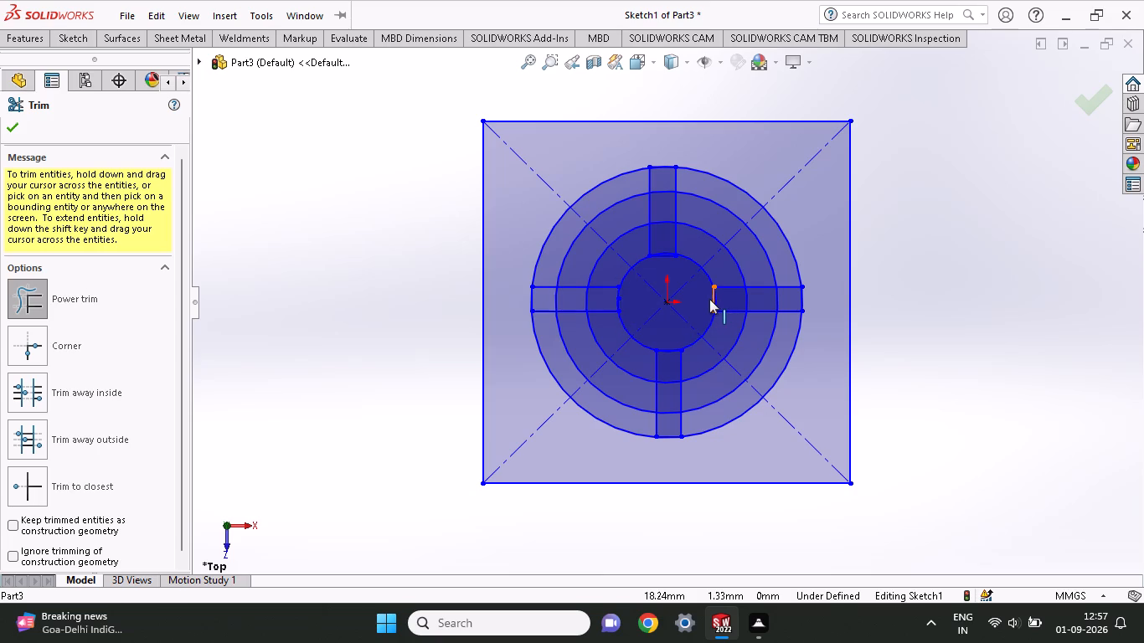
{"action": "left_click", "coordinate": [713, 298]}
{"action": "left_click", "coordinate": [712, 297]}
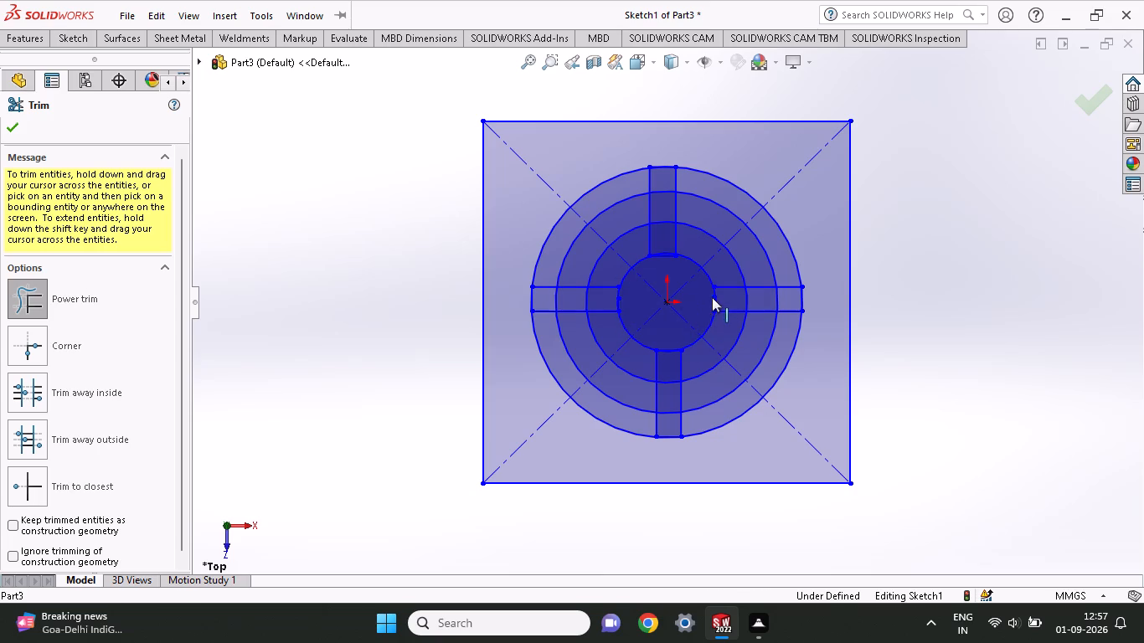
{"action": "left_click", "coordinate": [661, 254]}
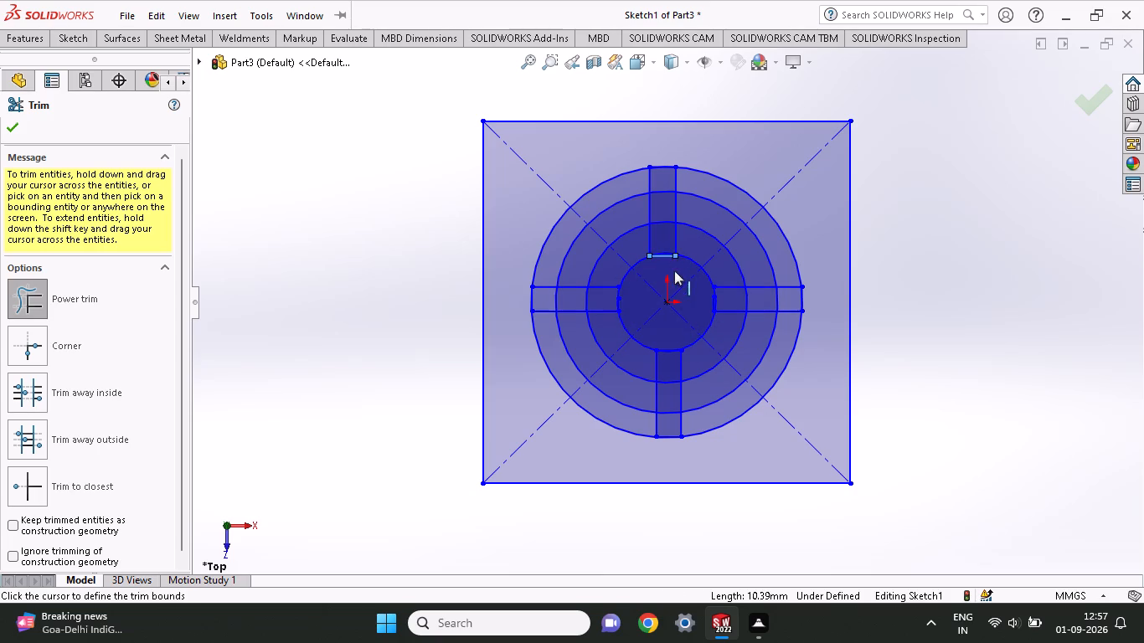
{"action": "left_click", "coordinate": [667, 253]}
{"action": "left_click", "coordinate": [671, 350]}
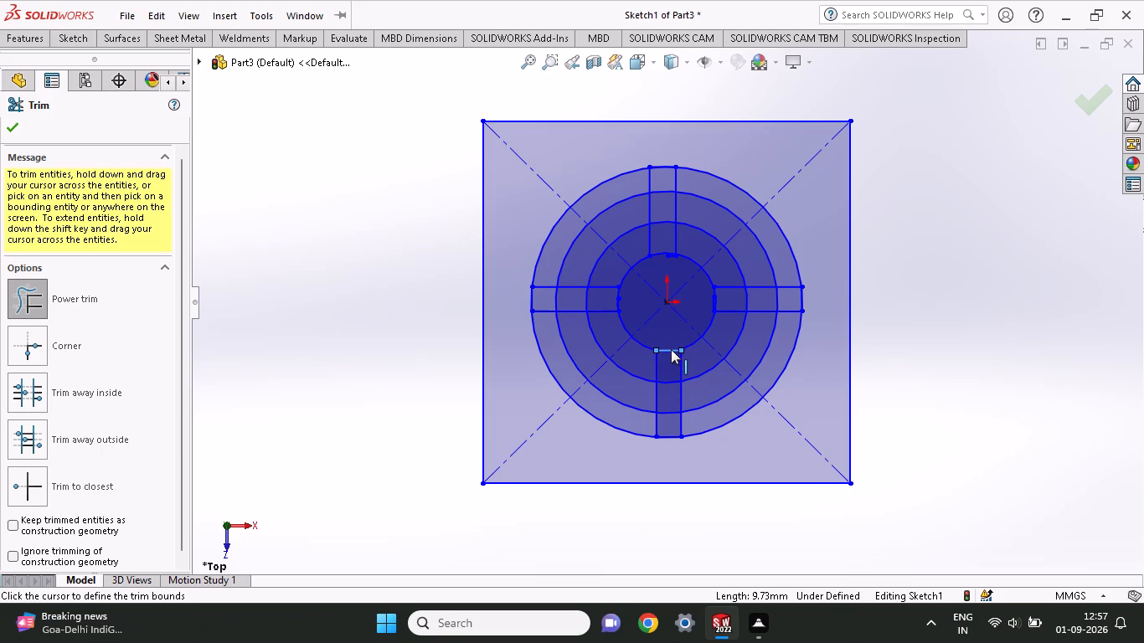
{"action": "left_click", "coordinate": [671, 349]}
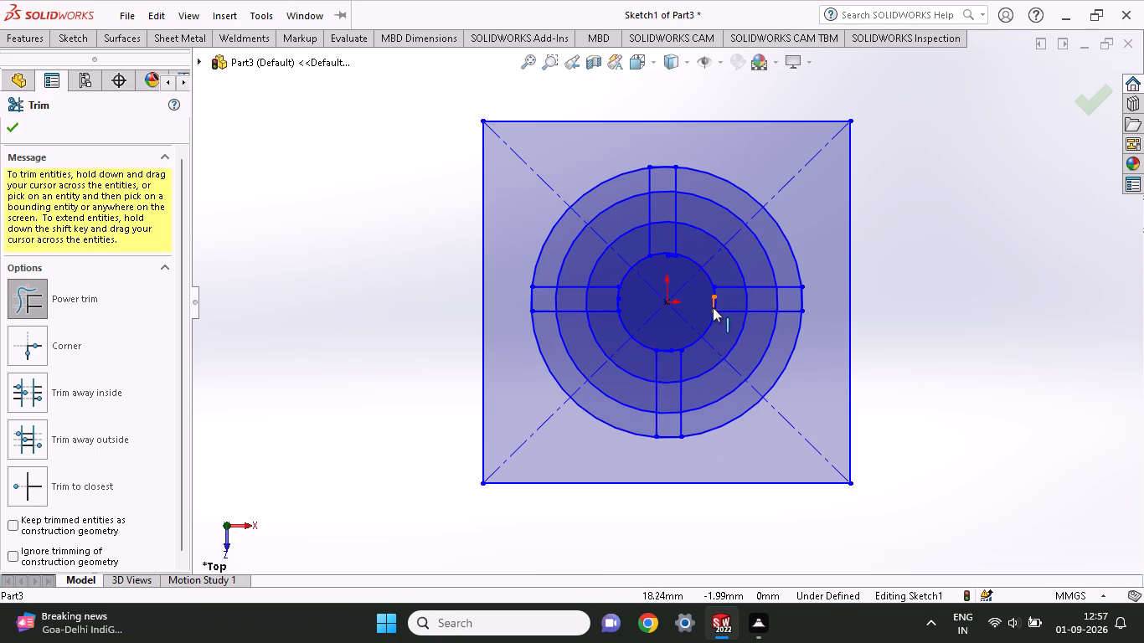
{"action": "left_click", "coordinate": [712, 306]}
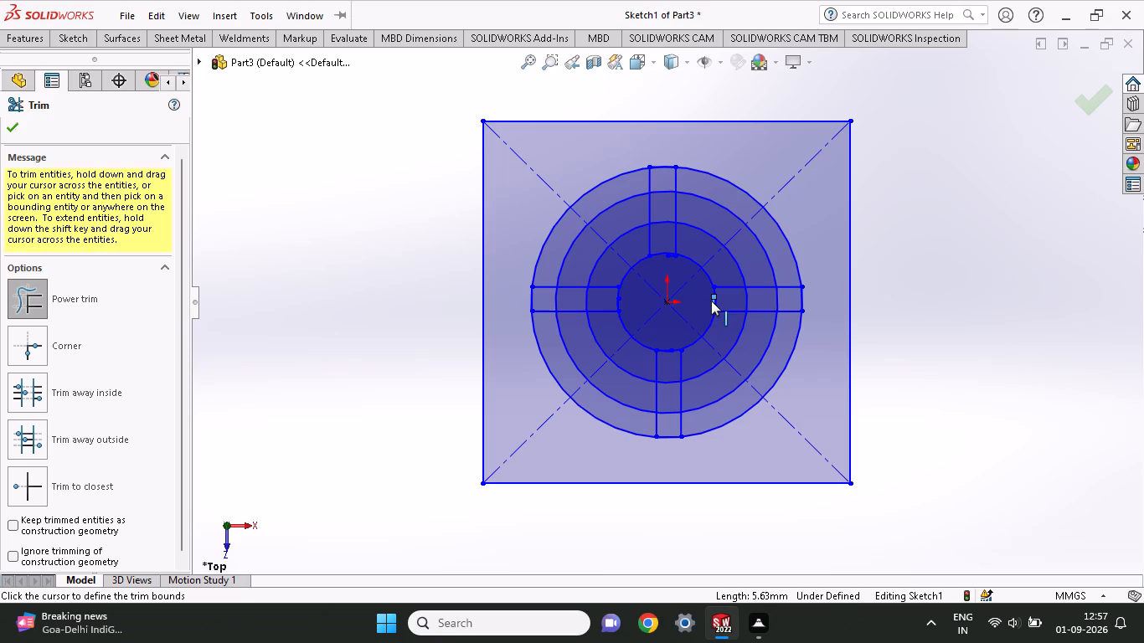
{"action": "left_click", "coordinate": [713, 303]}
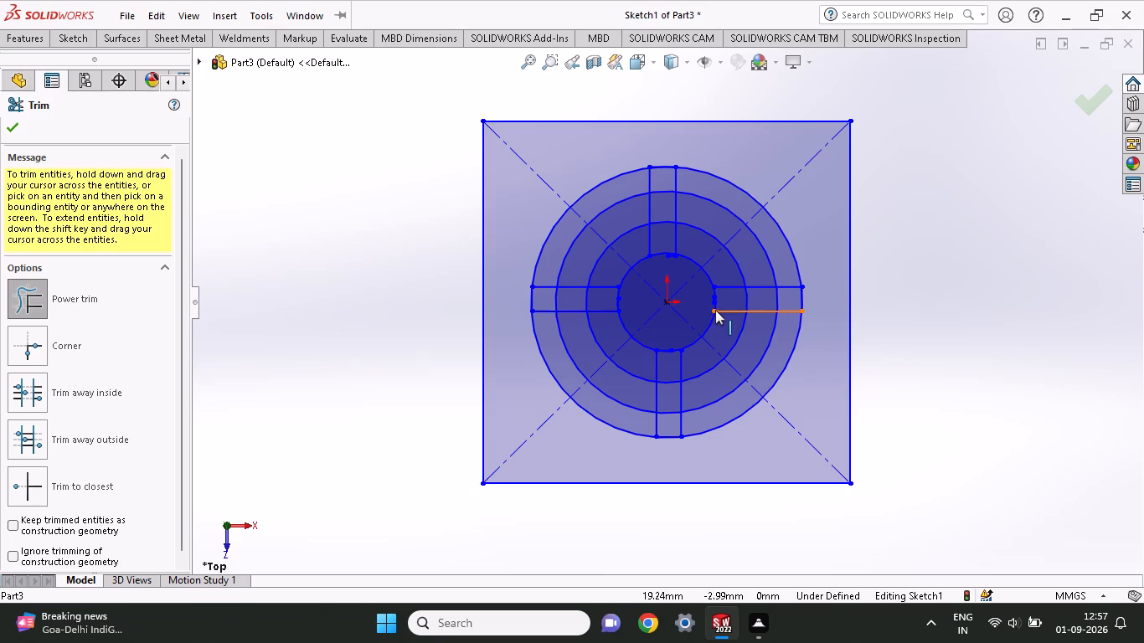
Power trim the circle arcs and end edges crossing the left, right and upper spokes to open them up.
{"action": "scroll", "coordinate": [724, 300], "scroll_direction": "up", "scroll_amount": 2, "text": "ctrl"}
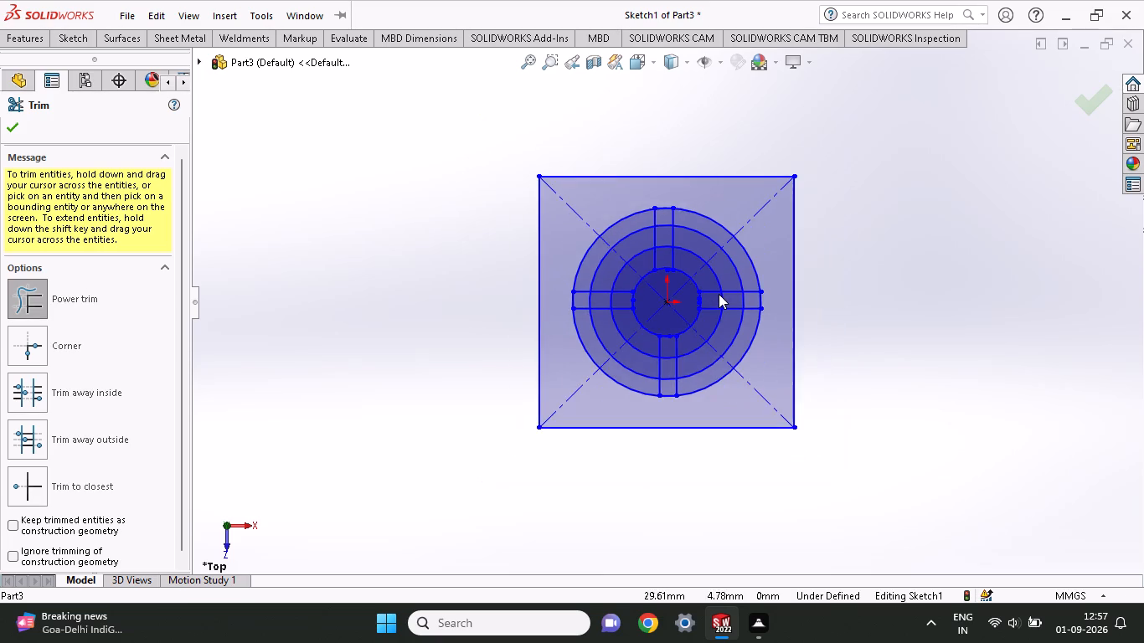
{"action": "scroll", "coordinate": [719, 294], "scroll_direction": "down", "scroll_amount": 3, "text": "ctrl"}
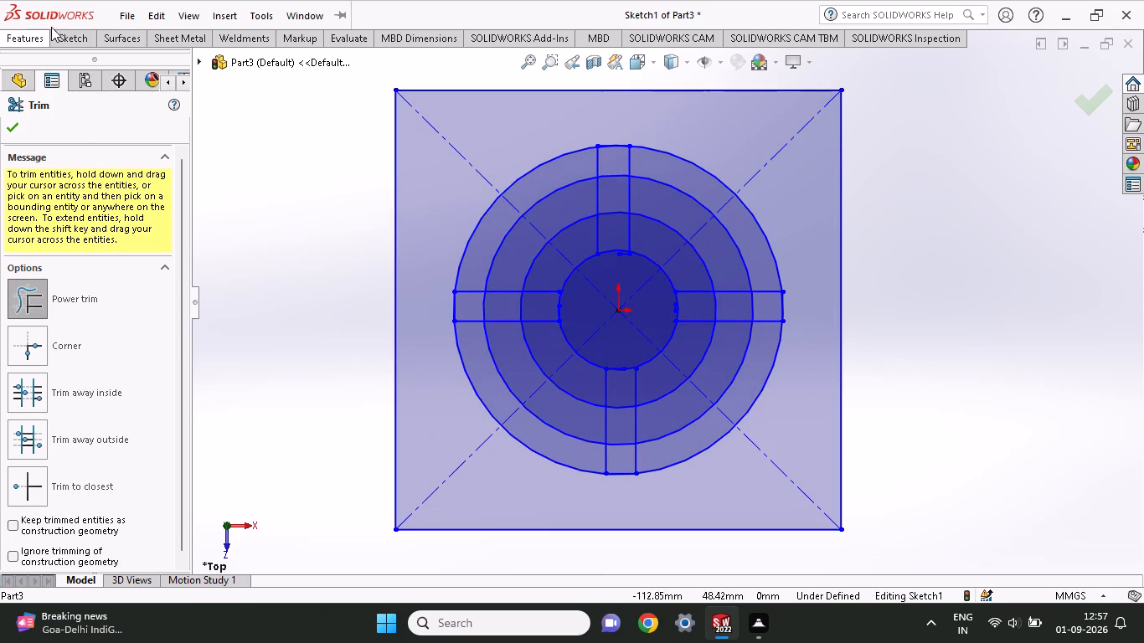
{"action": "left_click", "coordinate": [57, 301]}
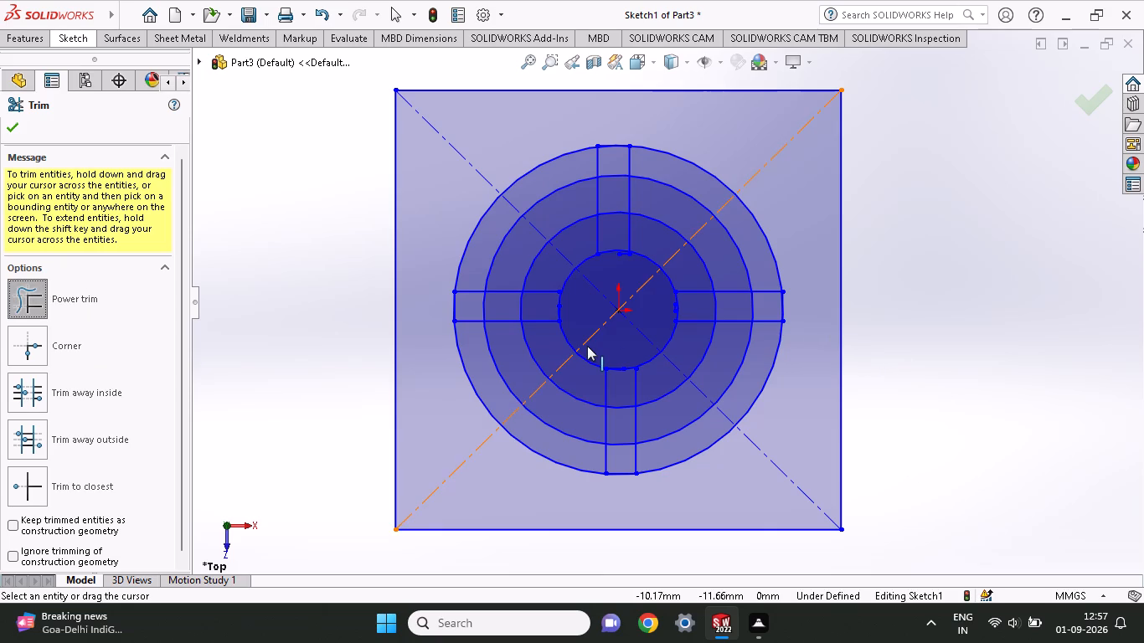
{"action": "left_click_drag", "start_coordinate": [580, 308], "coordinate": [439, 315]}
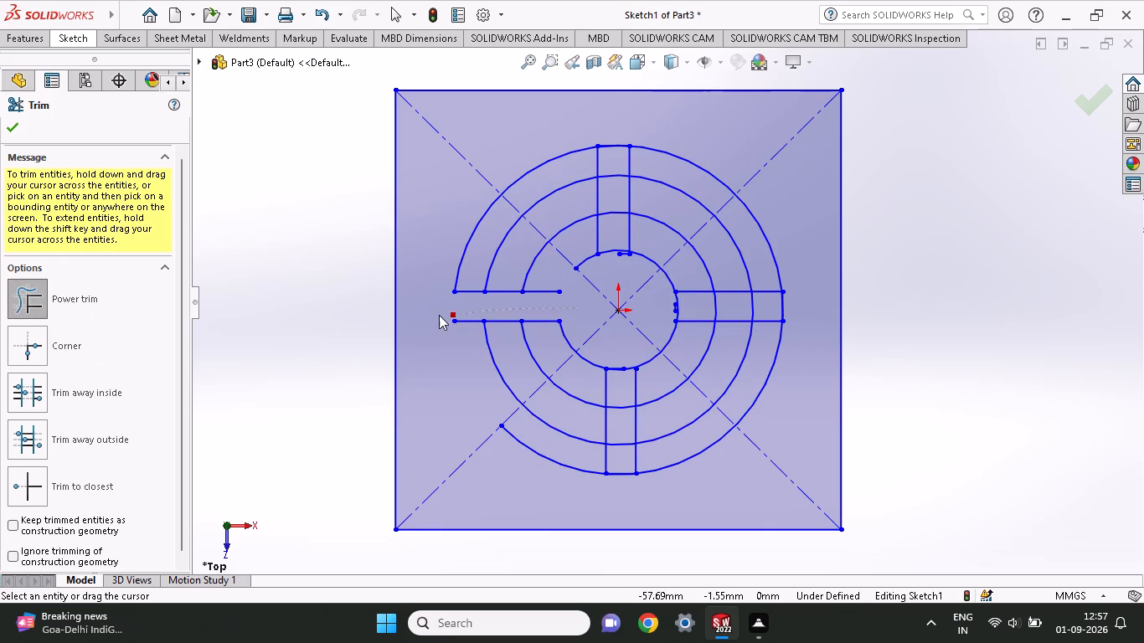
{"action": "left_click_drag", "start_coordinate": [439, 315], "coordinate": [430, 315]}
{"action": "left_click_drag", "start_coordinate": [663, 303], "coordinate": [823, 311]}
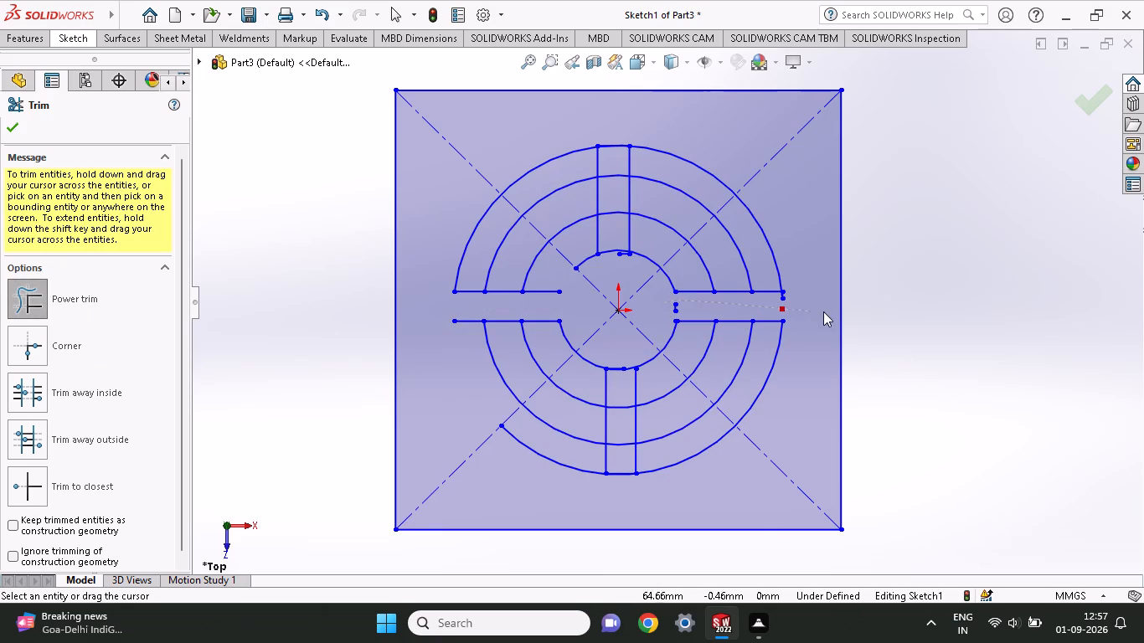
{"action": "left_click_drag", "start_coordinate": [823, 311], "coordinate": [824, 311]}
{"action": "left_click_drag", "start_coordinate": [619, 269], "coordinate": [615, 178]}
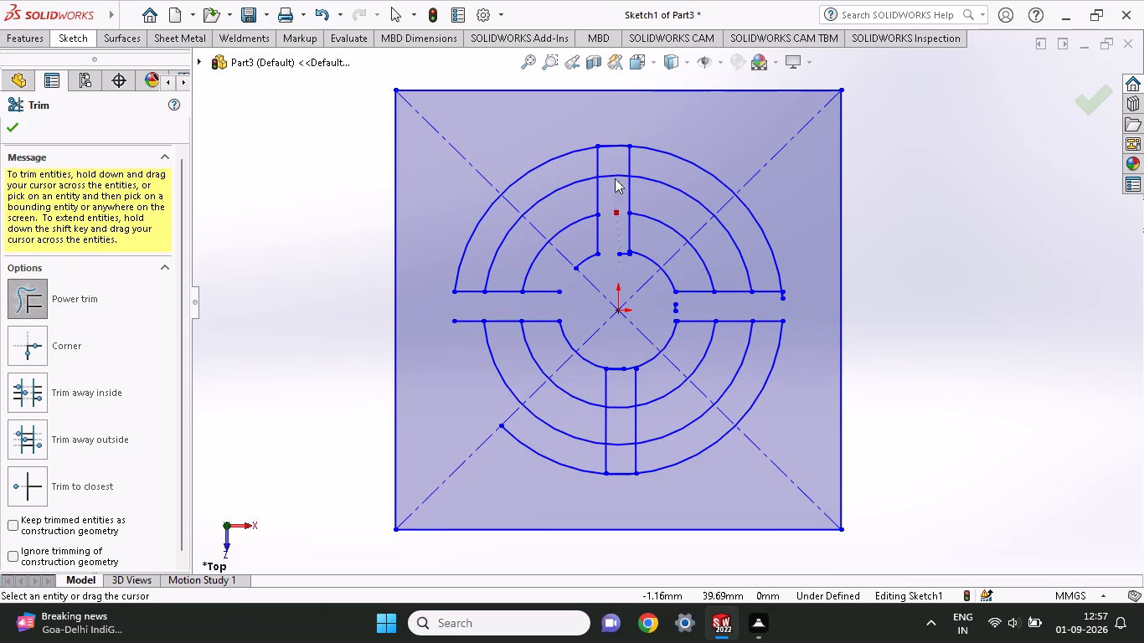
{"action": "left_click_drag", "start_coordinate": [615, 178], "coordinate": [613, 111]}
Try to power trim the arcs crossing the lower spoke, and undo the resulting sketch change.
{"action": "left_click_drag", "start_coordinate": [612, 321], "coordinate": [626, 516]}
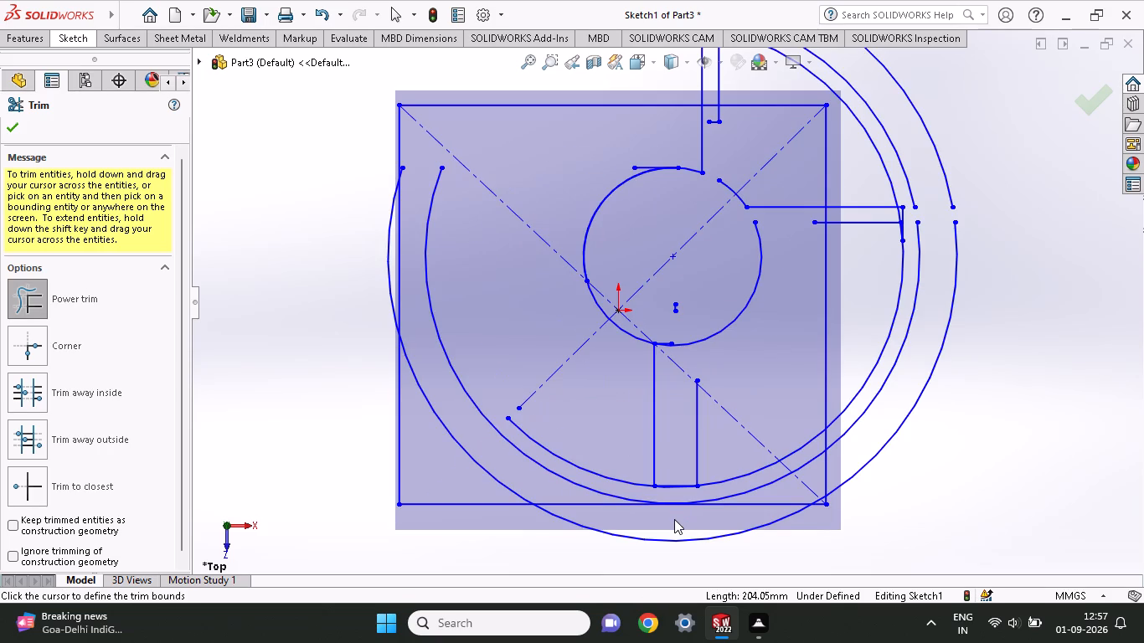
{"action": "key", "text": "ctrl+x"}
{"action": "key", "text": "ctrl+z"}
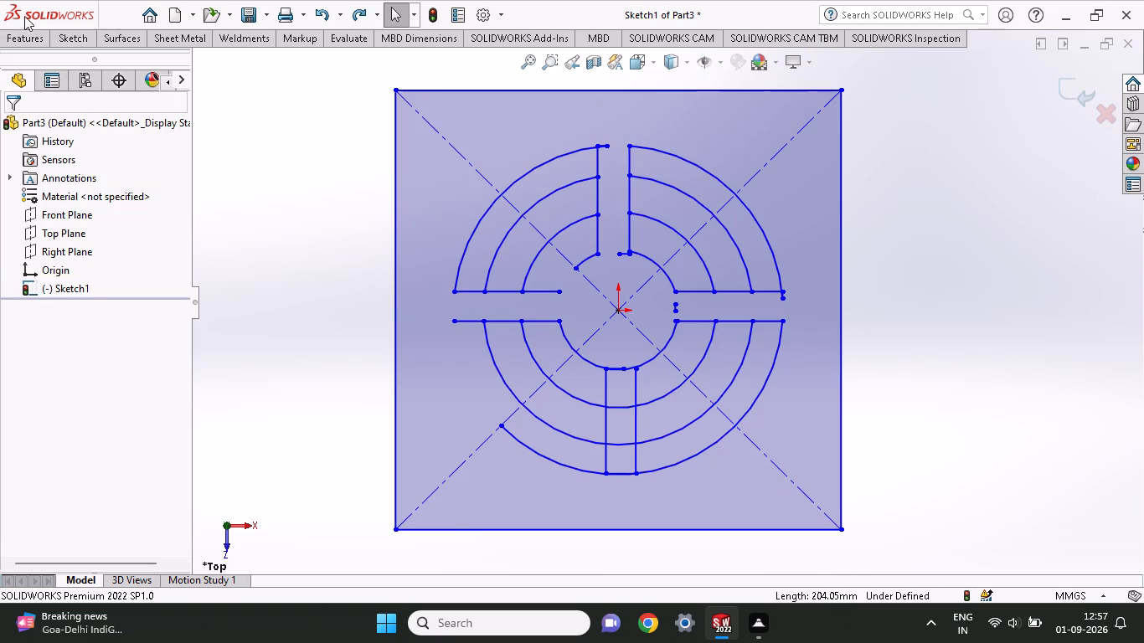
Power trim the circle arcs and end edges crossing the lower spoke from the centre outward.
{"action": "left_click", "coordinate": [70, 39]}
{"action": "left_click", "coordinate": [241, 52]}
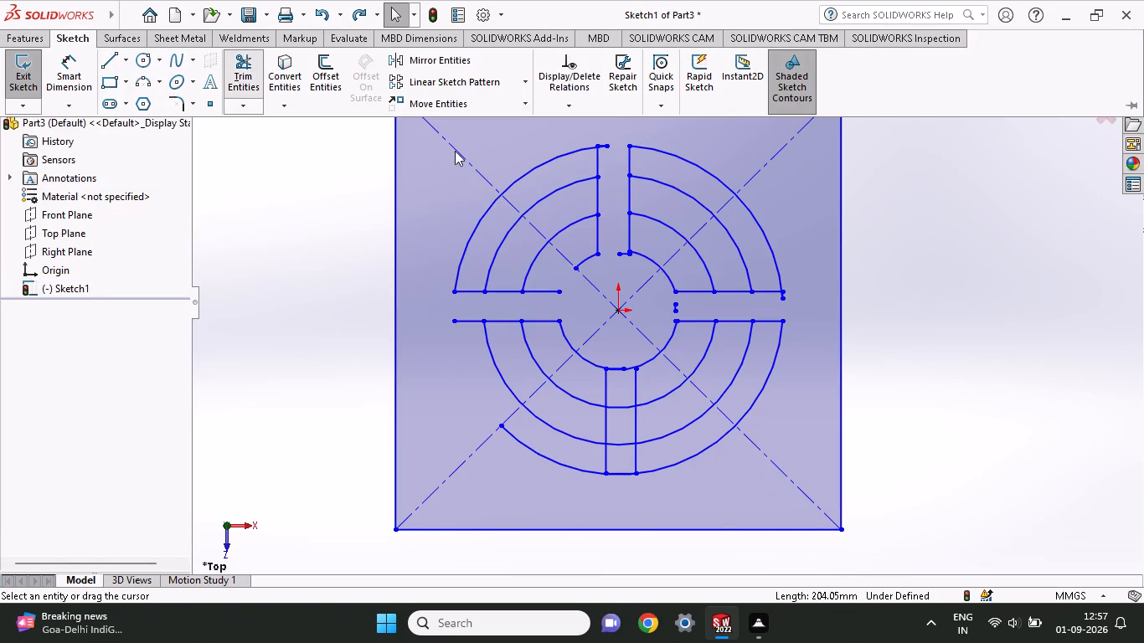
{"action": "left_click_drag", "start_coordinate": [621, 343], "coordinate": [622, 461]}
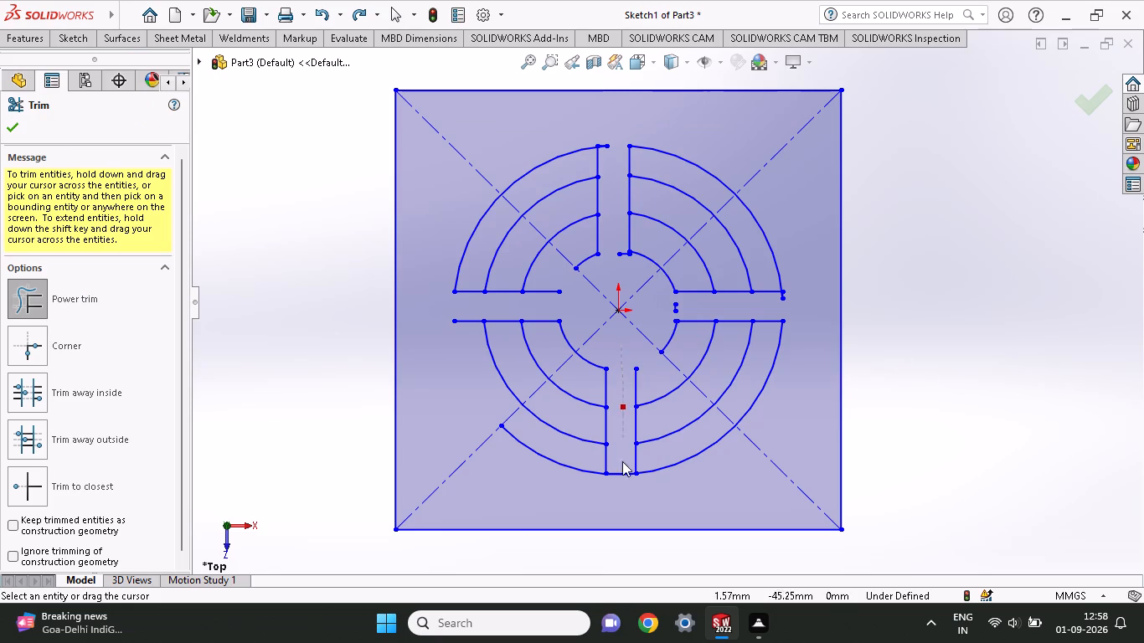
{"action": "left_click_drag", "start_coordinate": [622, 461], "coordinate": [624, 504]}
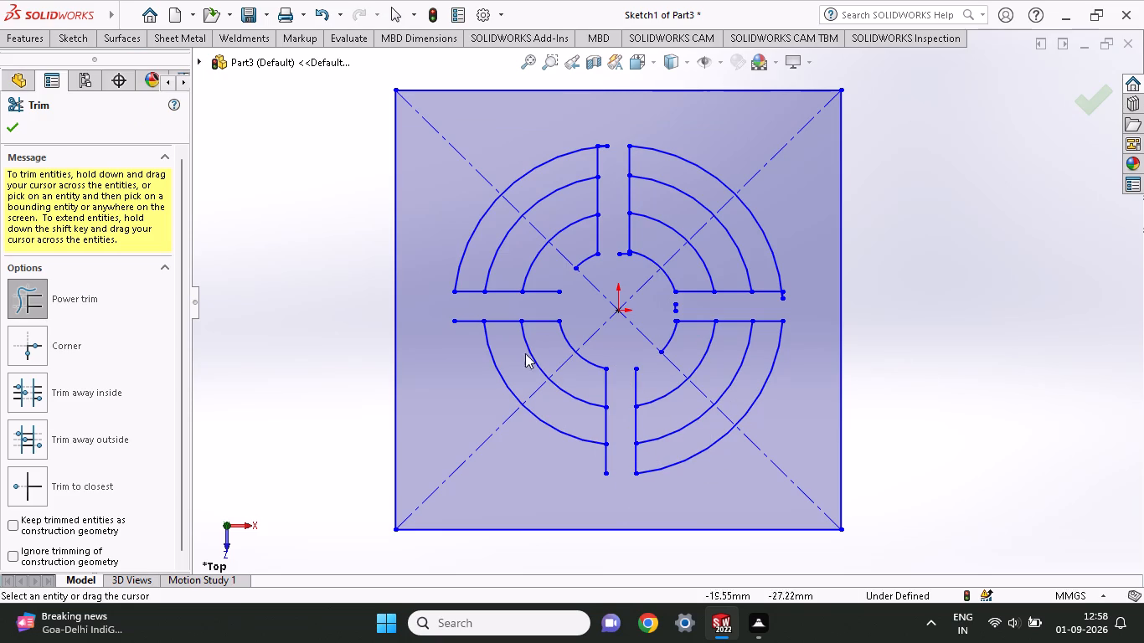
Trim the leftover edge stubs at the upper spoke's outer and inner ends and the right spoke's inner end.
{"action": "left_click", "coordinate": [604, 147]}
{"action": "left_click", "coordinate": [605, 148]}
{"action": "left_click_drag", "start_coordinate": [601, 122], "coordinate": [608, 158]}
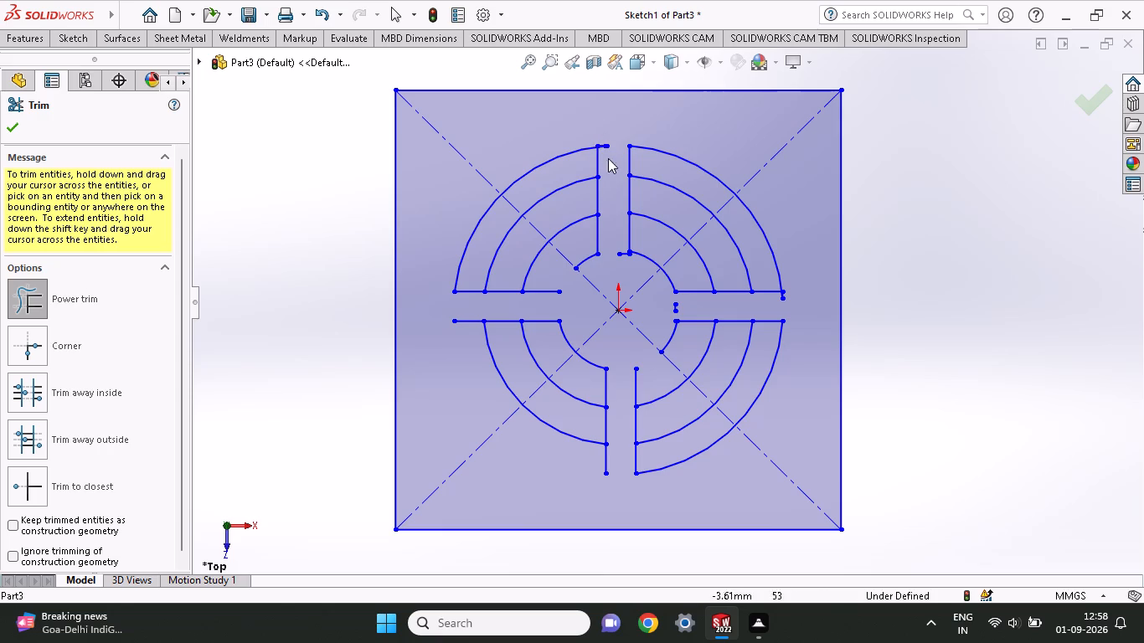
{"action": "left_click_drag", "start_coordinate": [608, 158], "coordinate": [610, 172]}
{"action": "left_click_drag", "start_coordinate": [597, 118], "coordinate": [606, 172]}
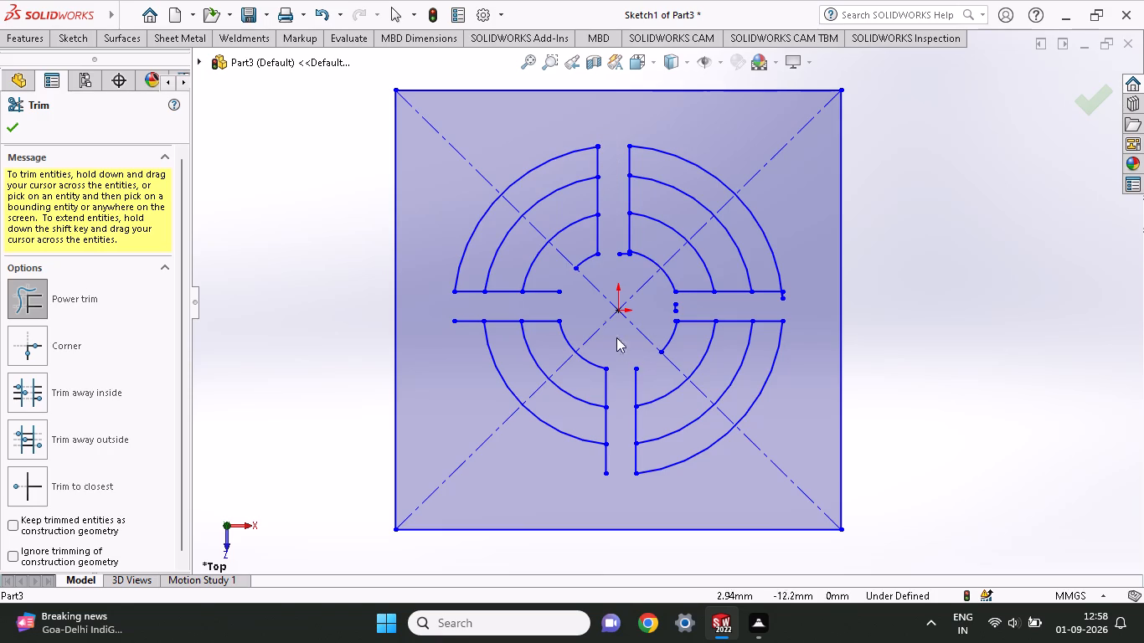
{"action": "left_click_drag", "start_coordinate": [614, 219], "coordinate": [619, 250]}
{"action": "left_click_drag", "start_coordinate": [619, 250], "coordinate": [619, 234]}
{"action": "left_click_drag", "start_coordinate": [661, 307], "coordinate": [693, 301]}
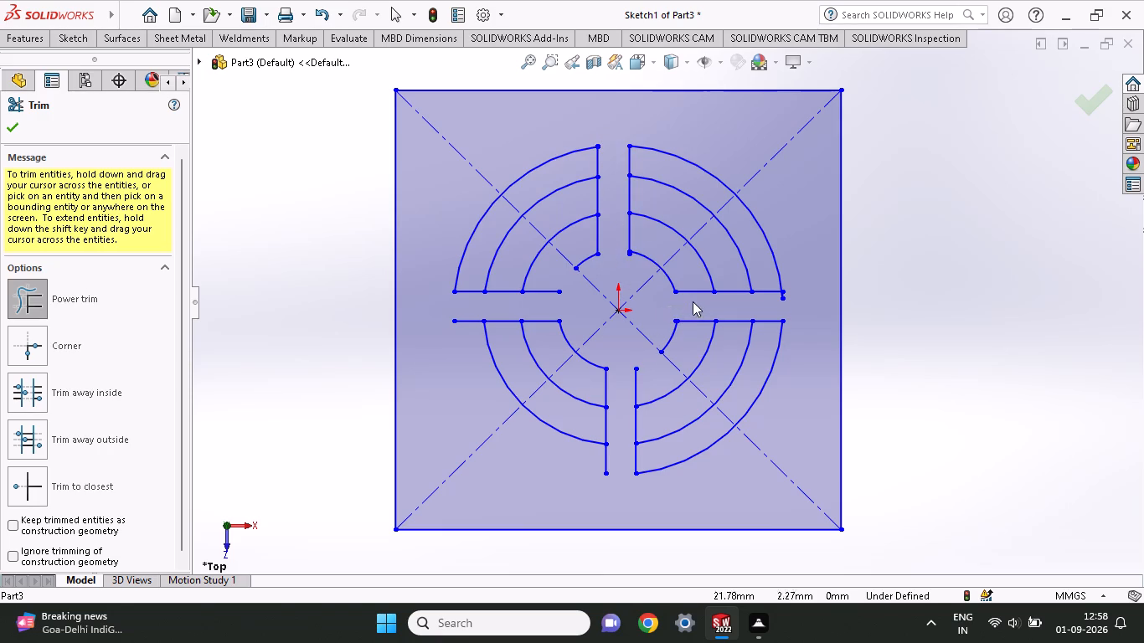
{"action": "left_click_drag", "start_coordinate": [693, 301], "coordinate": [698, 299]}
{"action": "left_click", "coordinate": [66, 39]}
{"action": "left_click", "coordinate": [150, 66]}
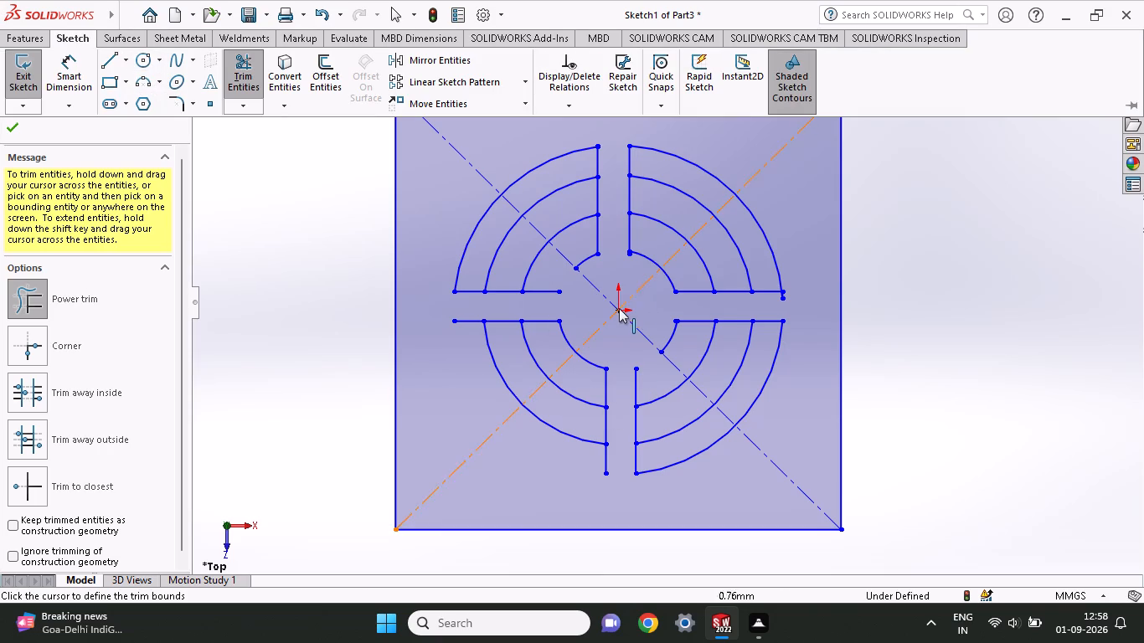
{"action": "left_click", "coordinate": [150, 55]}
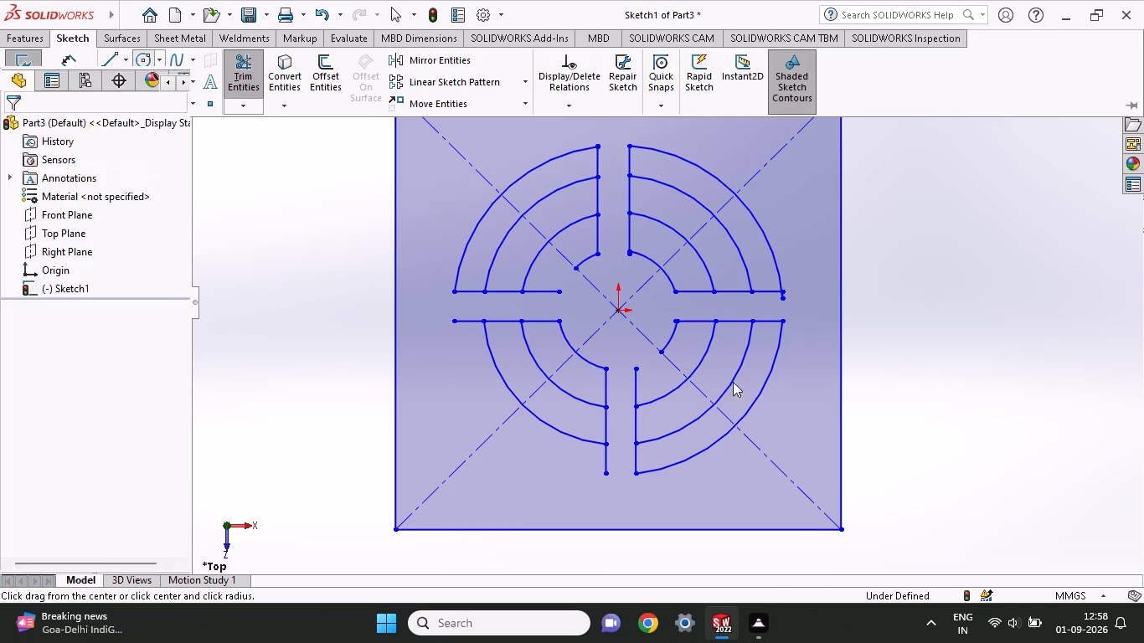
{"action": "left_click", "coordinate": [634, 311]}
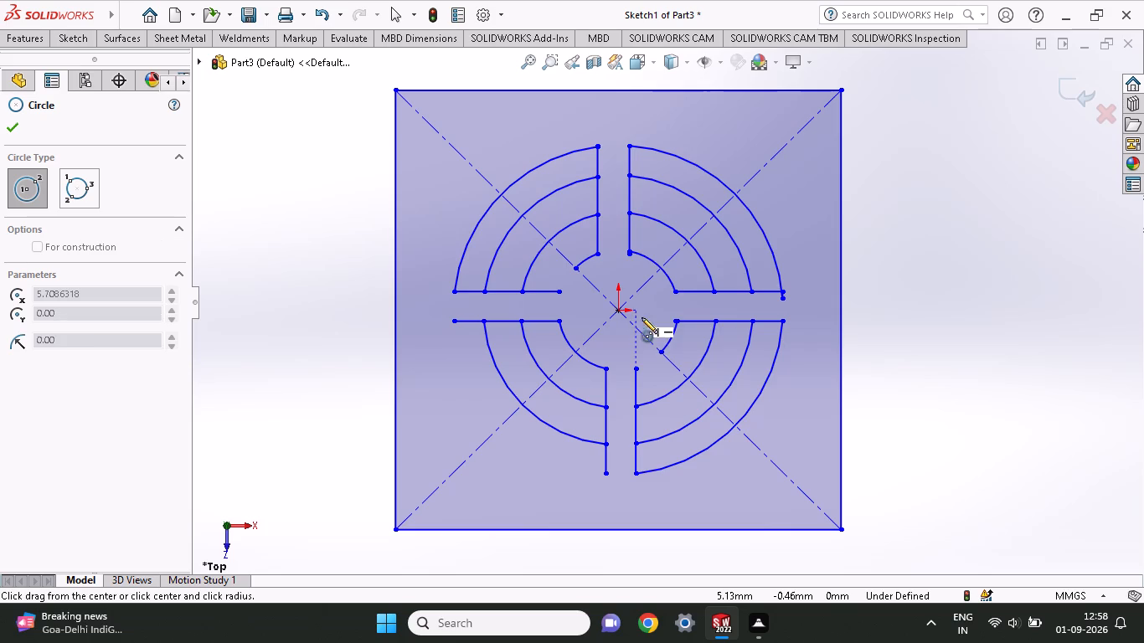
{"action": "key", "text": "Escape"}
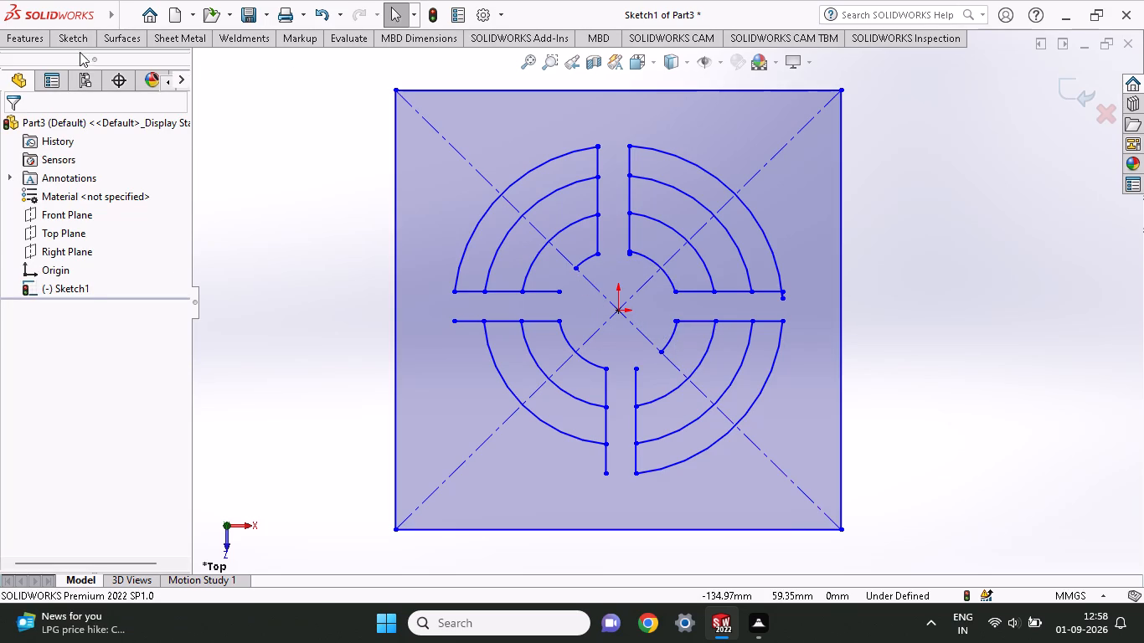
Sketch a centre circle on the origin with a radius of about 20 mm, spanning the inner ends of the spokes.
{"action": "left_click", "coordinate": [75, 47]}
{"action": "left_click", "coordinate": [143, 63]}
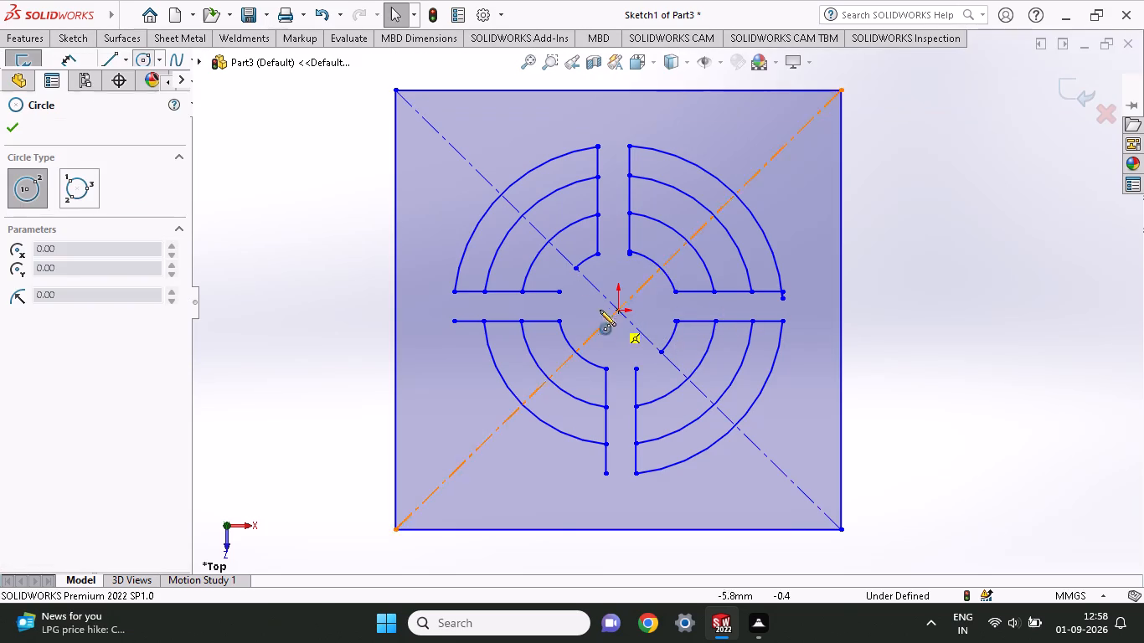
{"action": "left_click", "coordinate": [620, 309]}
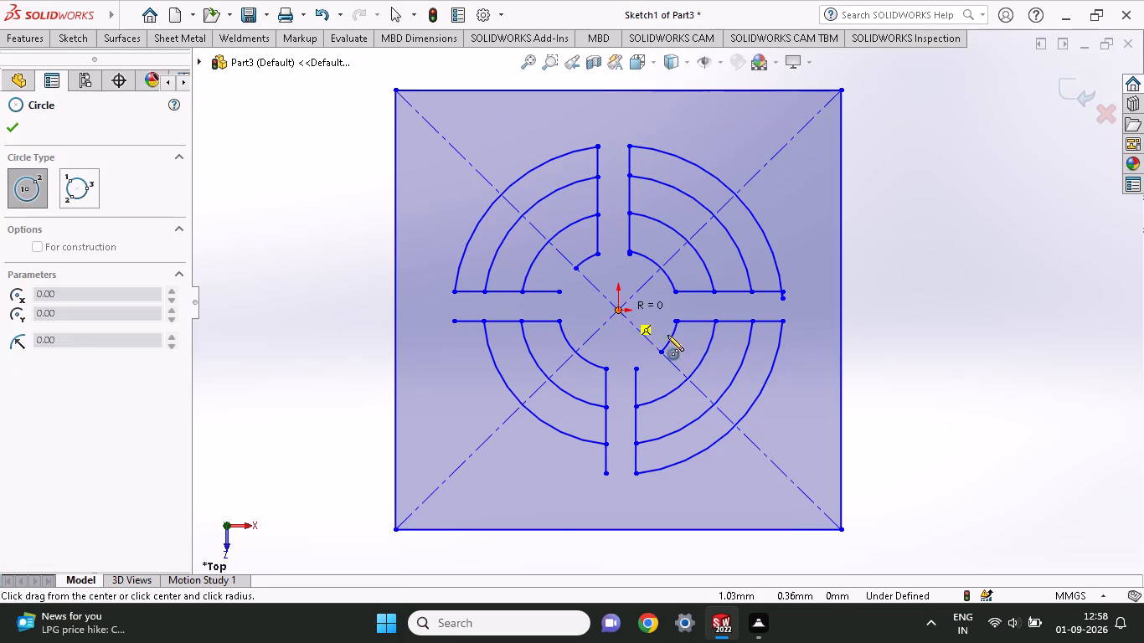
{"action": "left_click", "coordinate": [681, 329]}
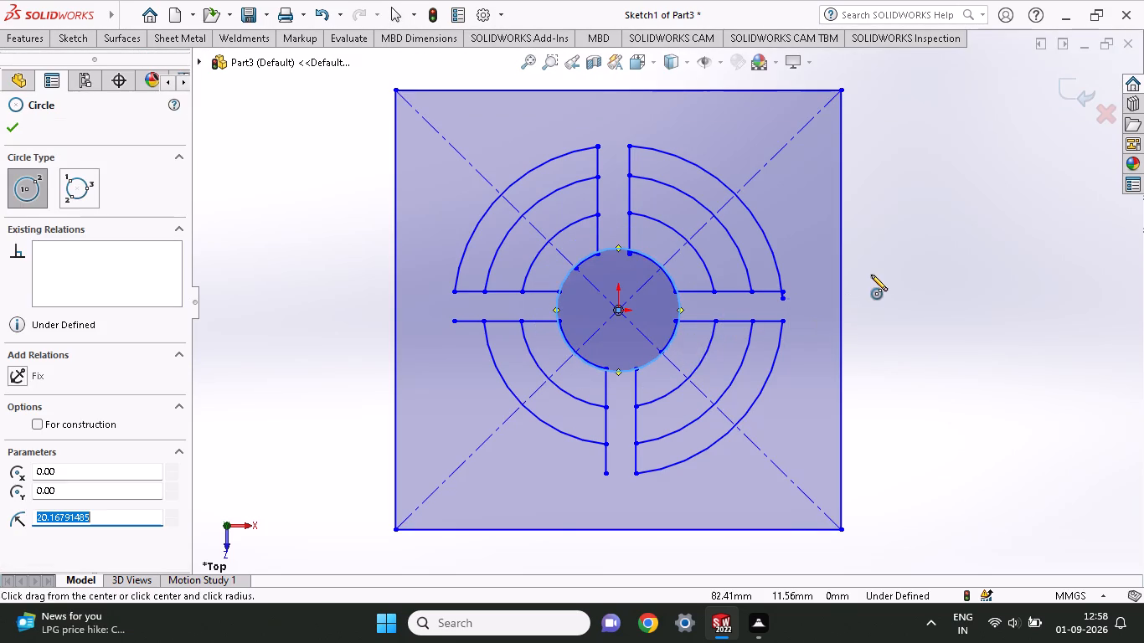
{"action": "key", "text": "Escape"}
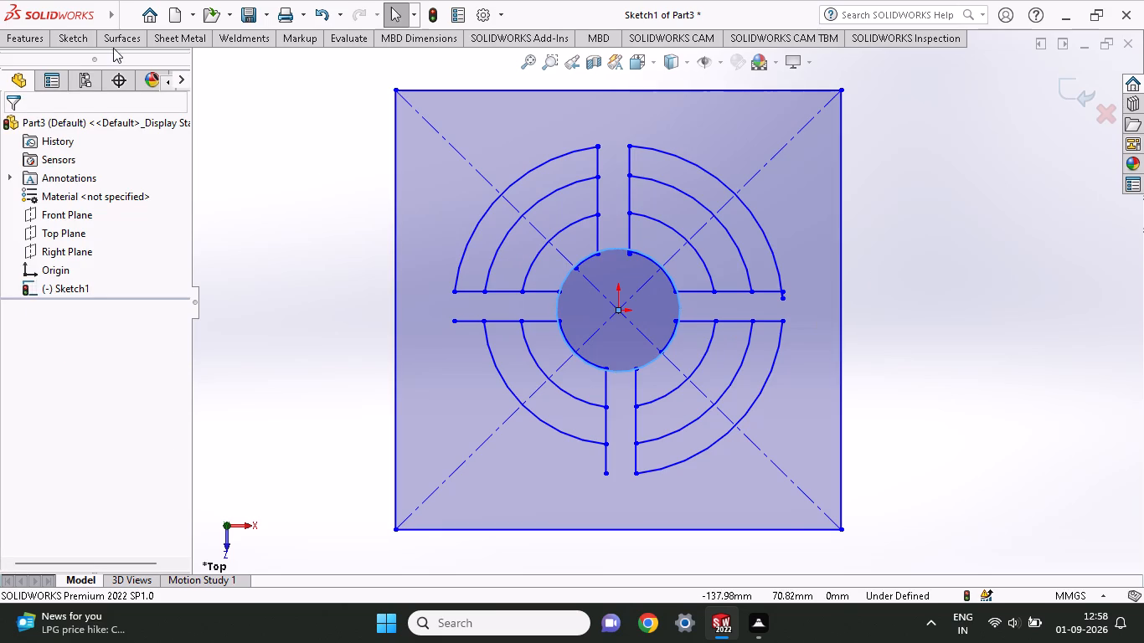
Power trim the centre circle's portions that cross the openings of the left, upper, right and lower spokes.
{"action": "left_click", "coordinate": [81, 49]}
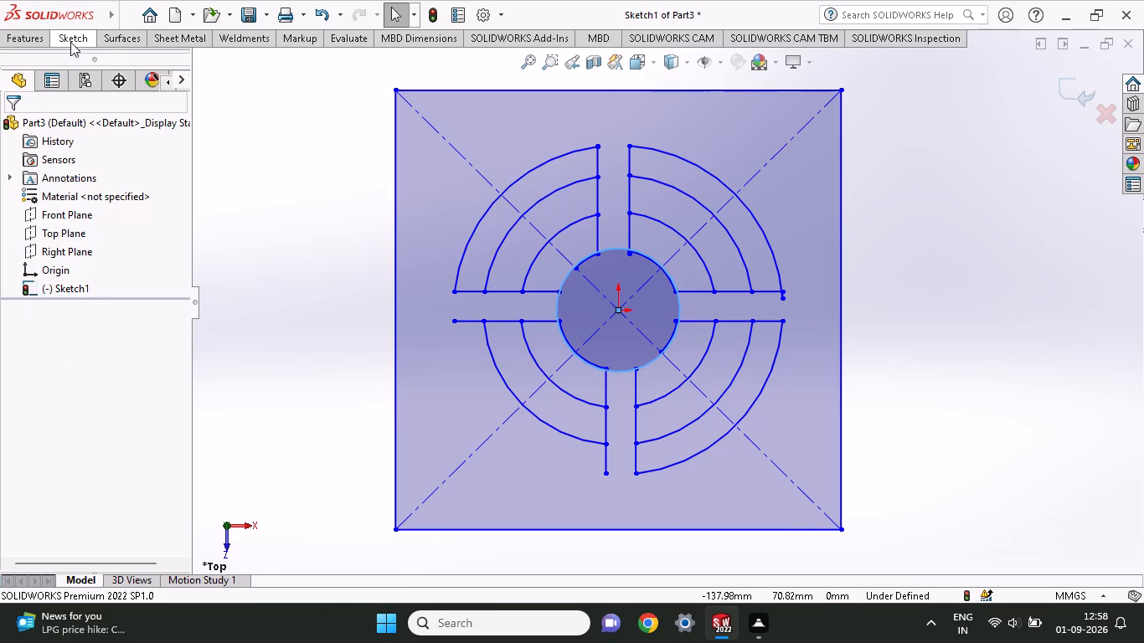
{"action": "left_click", "coordinate": [70, 42]}
{"action": "left_click", "coordinate": [240, 59]}
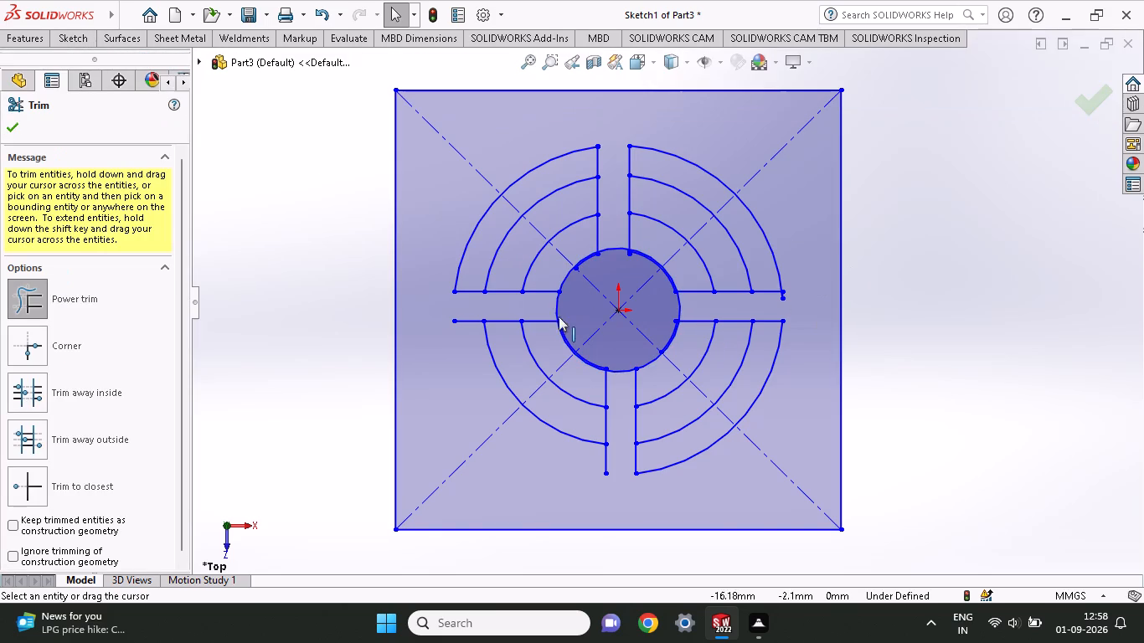
{"action": "left_click_drag", "start_coordinate": [538, 306], "coordinate": [573, 306]}
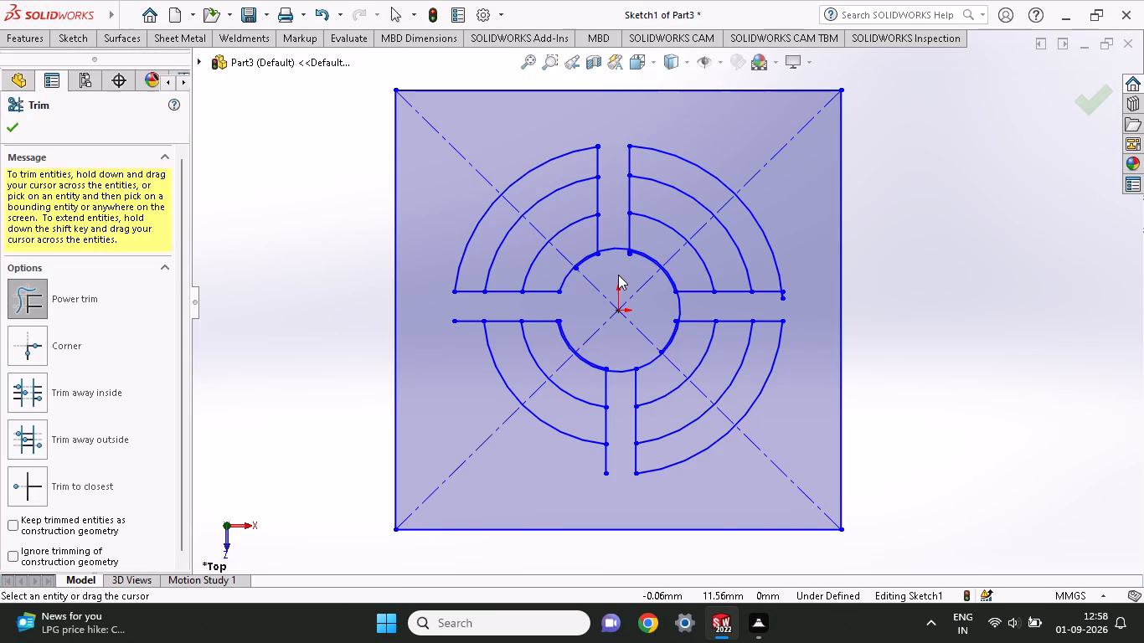
{"action": "left_click_drag", "start_coordinate": [618, 275], "coordinate": [616, 222]}
{"action": "left_click_drag", "start_coordinate": [652, 311], "coordinate": [725, 300]}
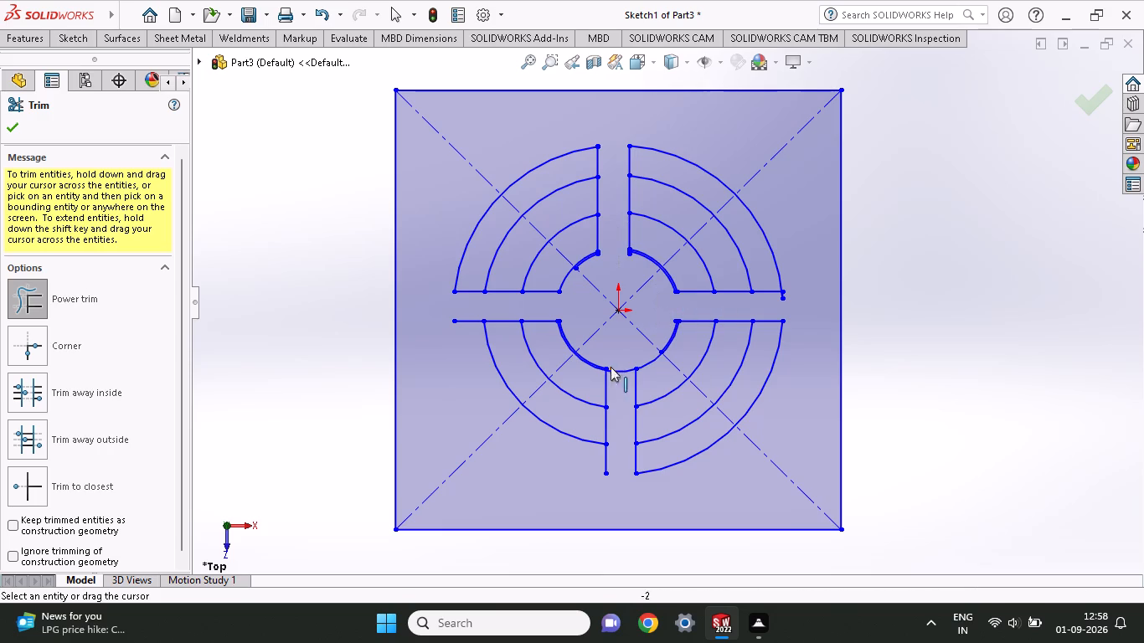
{"action": "left_click_drag", "start_coordinate": [621, 344], "coordinate": [630, 395]}
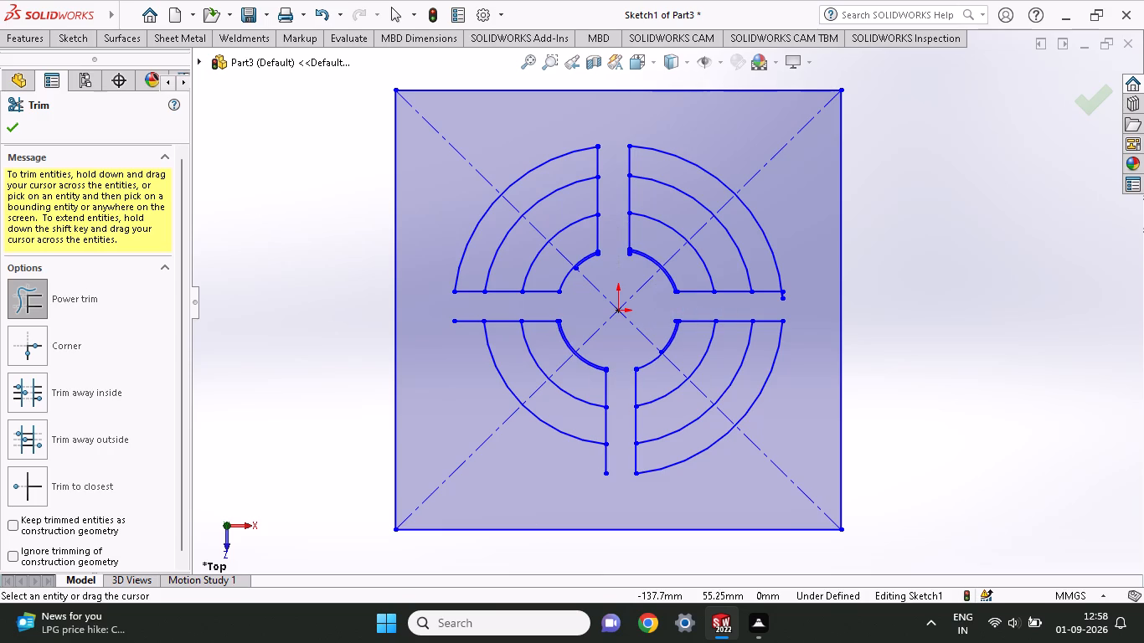
Sketch a three-point arc of about 54 mm radius joining the outer ends of the left and lower spoke edges.
{"action": "left_click", "coordinate": [88, 41]}
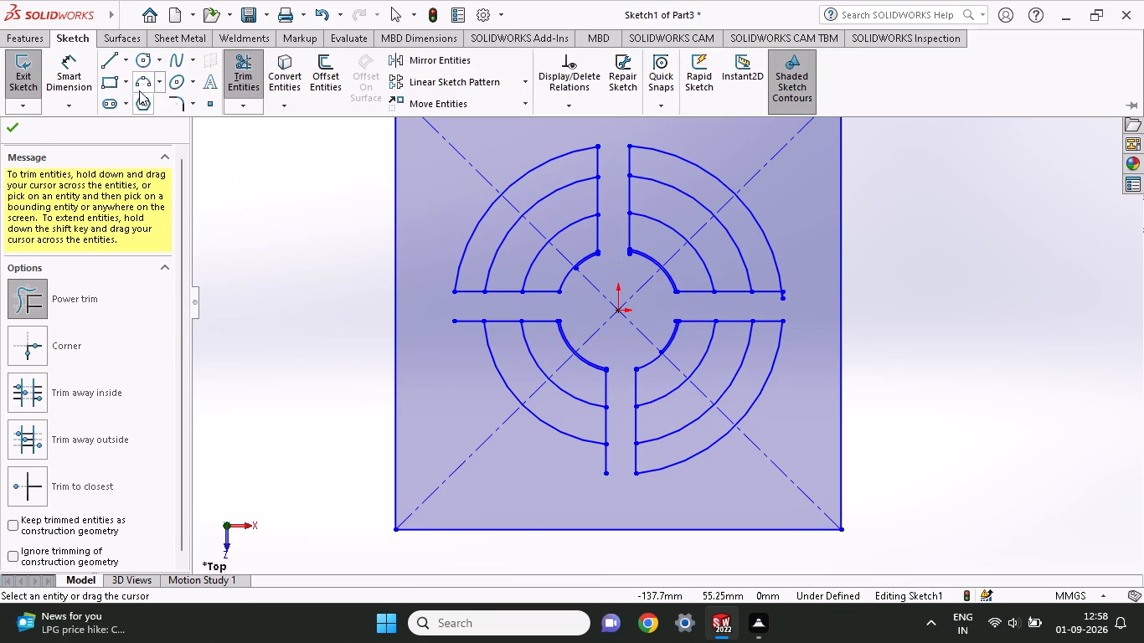
{"action": "left_click", "coordinate": [139, 90]}
{"action": "left_click", "coordinate": [454, 323]}
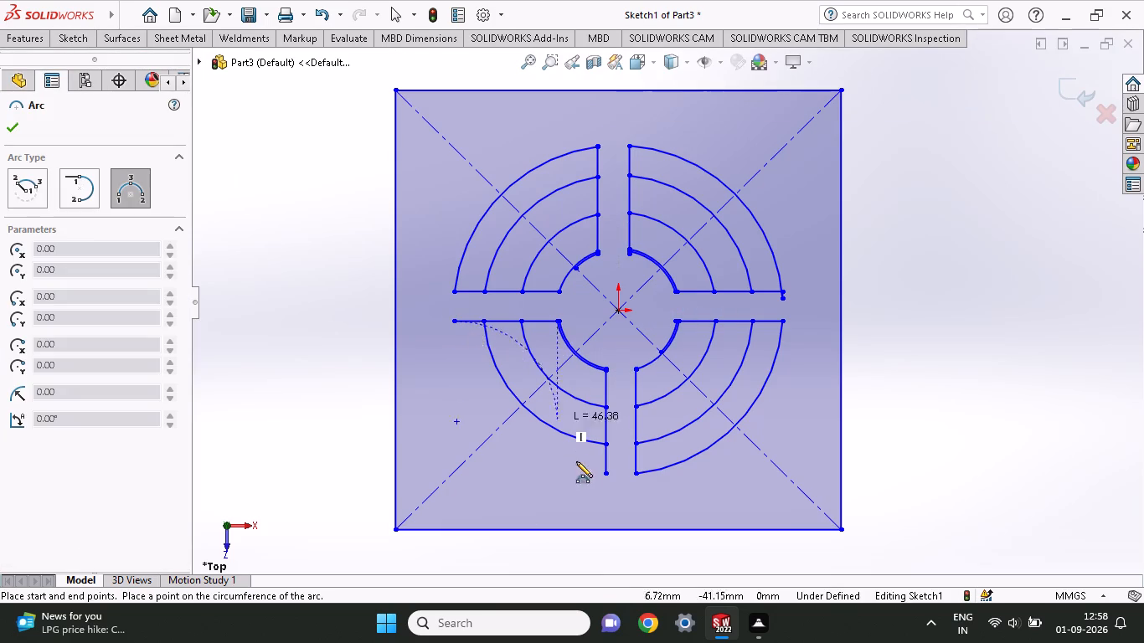
{"action": "left_click", "coordinate": [609, 474]}
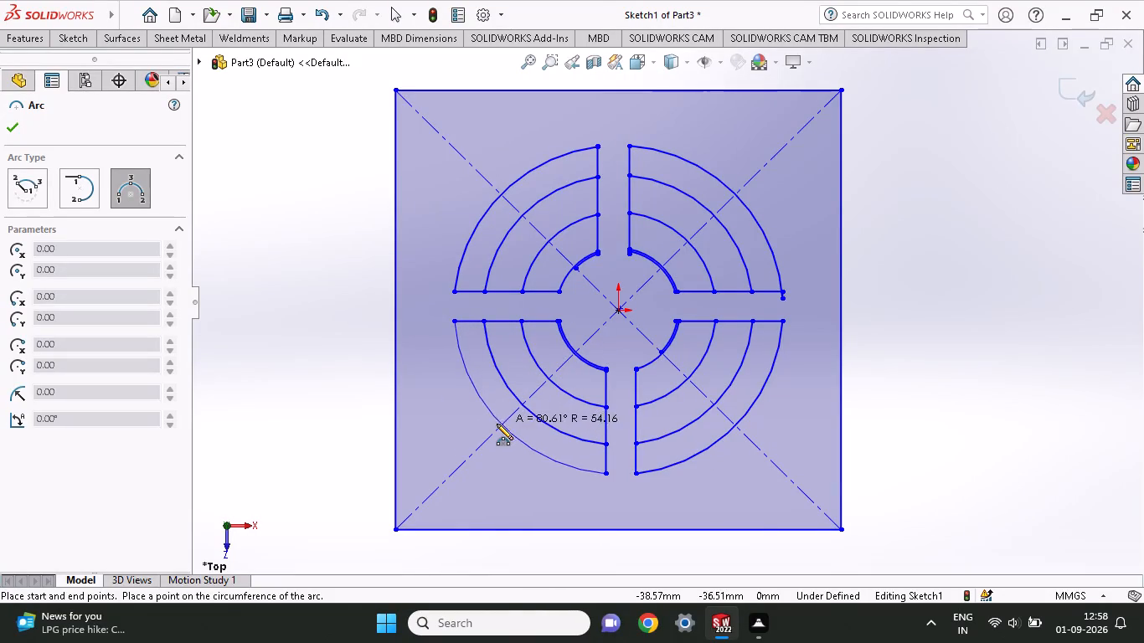
{"action": "left_click", "coordinate": [497, 424]}
{"action": "key", "text": "Escape"}
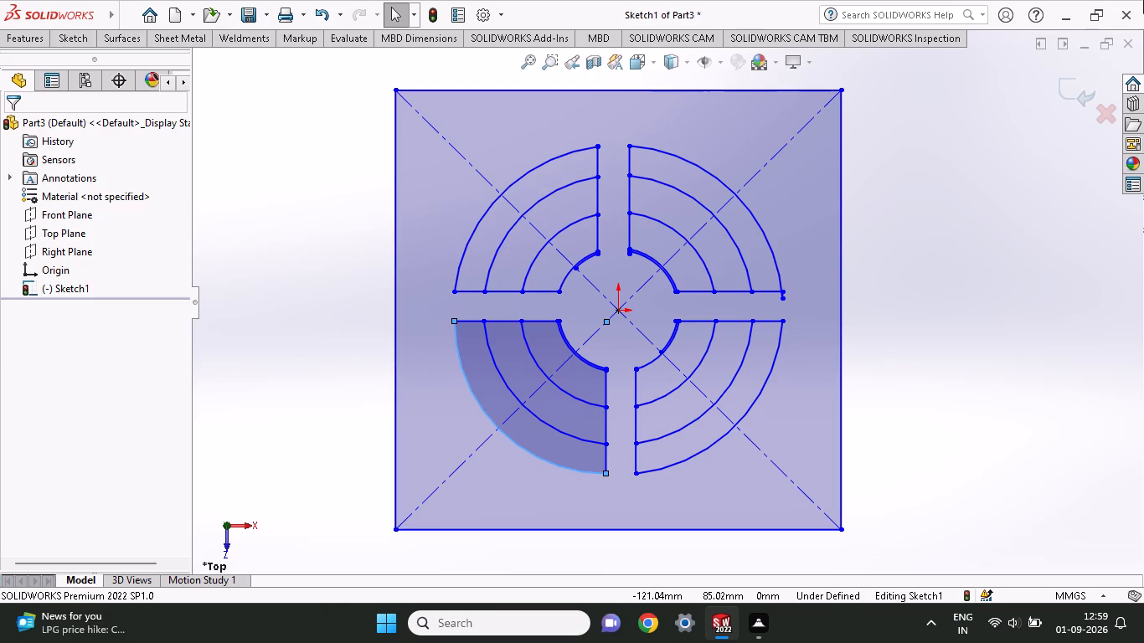
Turn on Shadows In Shaded Mode in the view settings and pick a further display effect.
{"action": "left_click", "coordinate": [809, 68]}
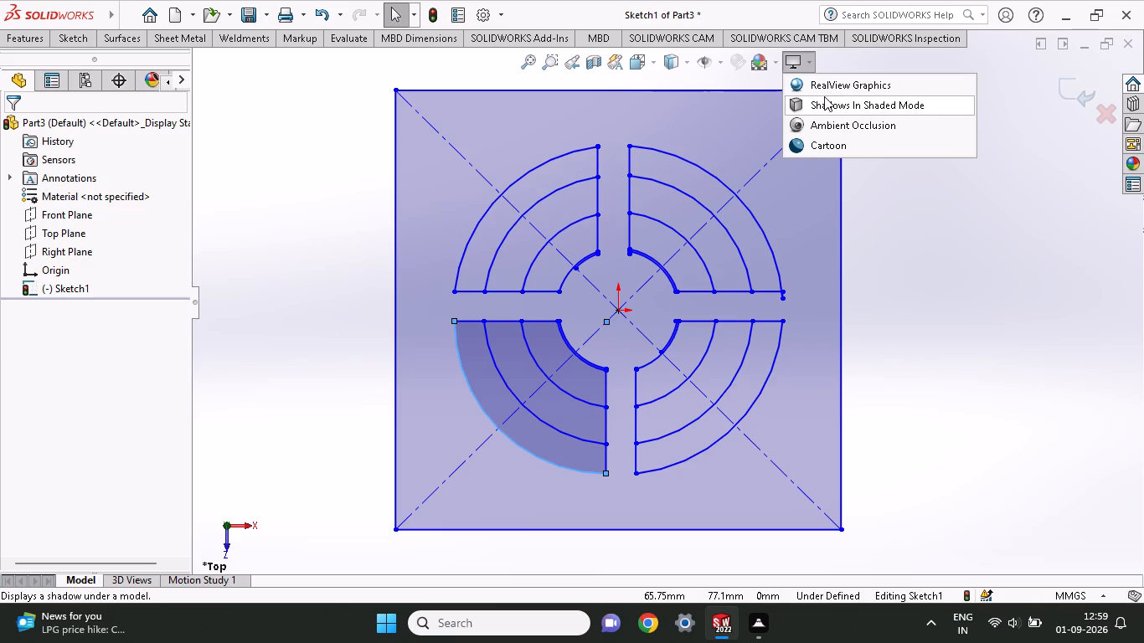
{"action": "left_click", "coordinate": [834, 104]}
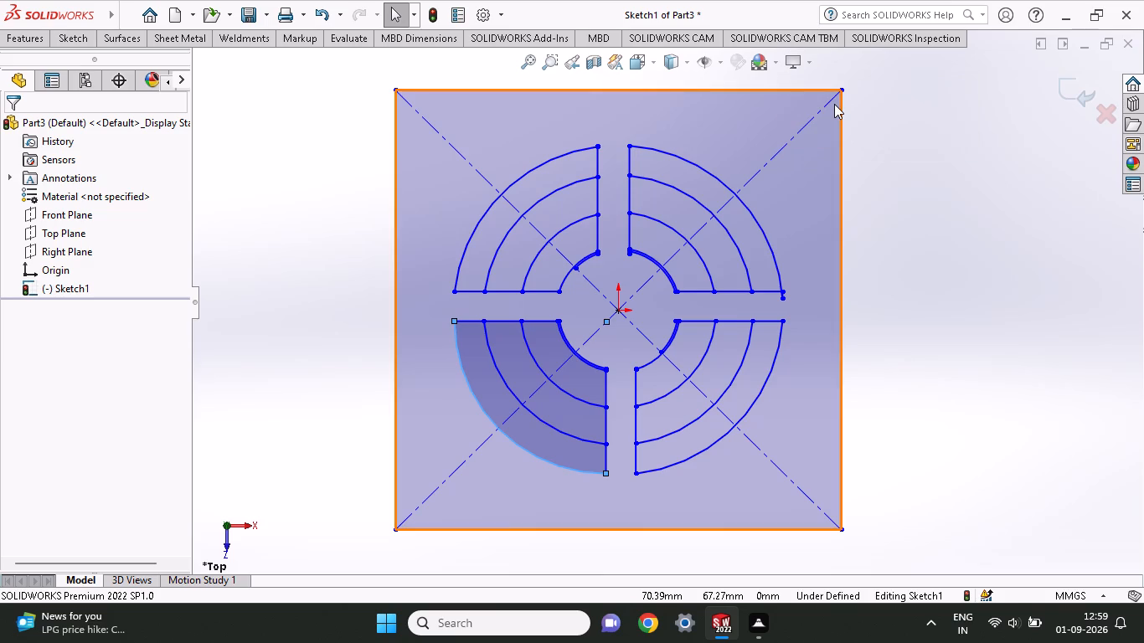
{"action": "left_click", "coordinate": [806, 64]}
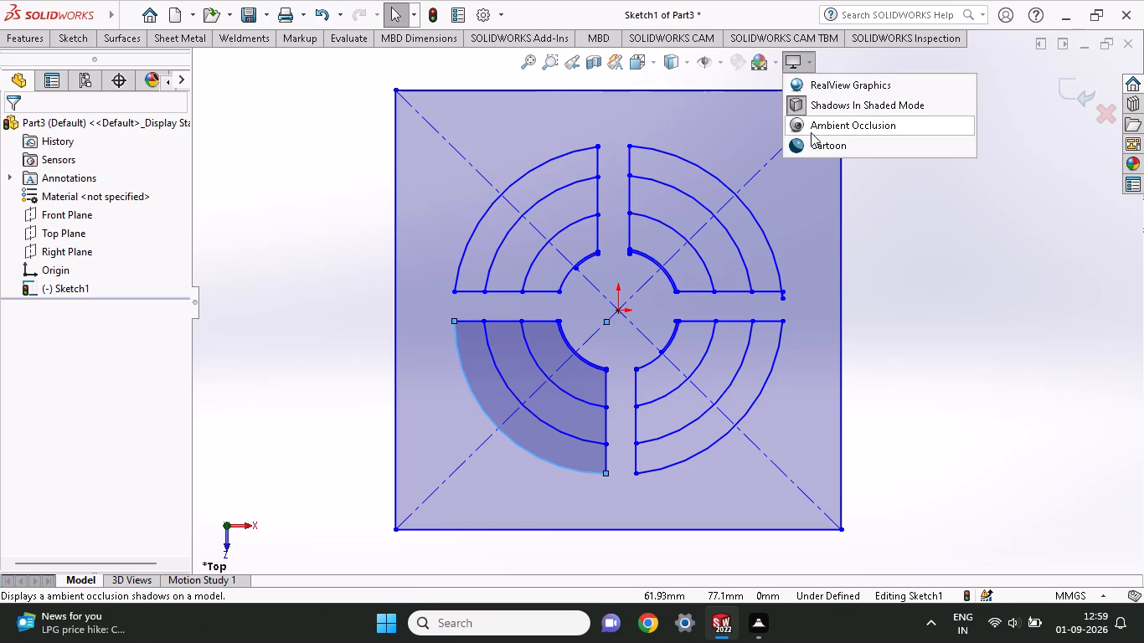
{"action": "left_click", "coordinate": [811, 140]}
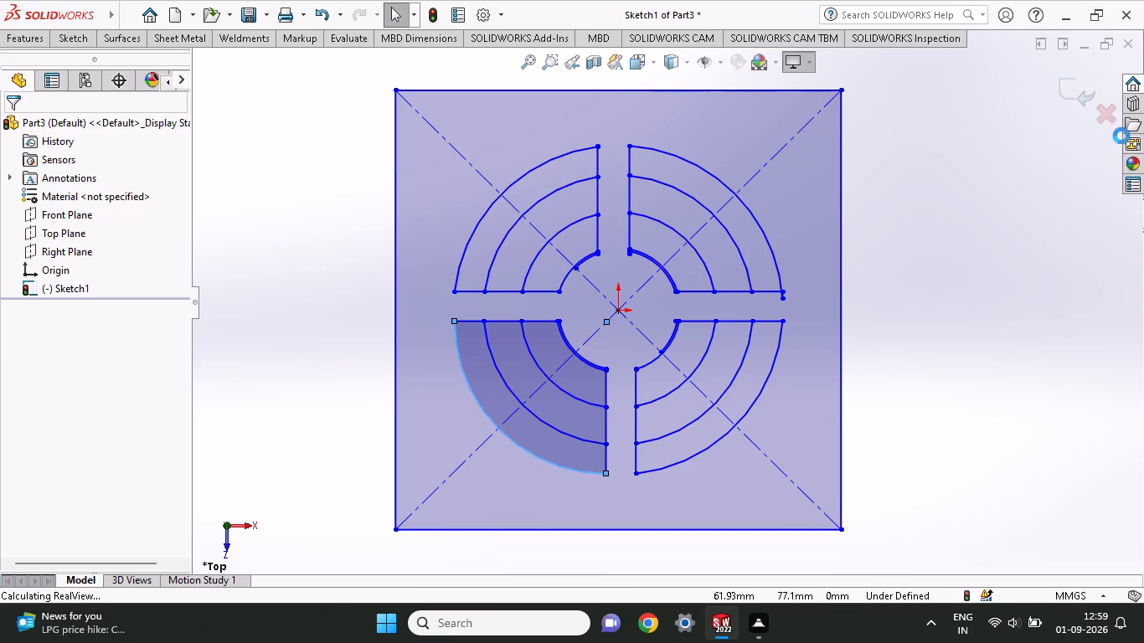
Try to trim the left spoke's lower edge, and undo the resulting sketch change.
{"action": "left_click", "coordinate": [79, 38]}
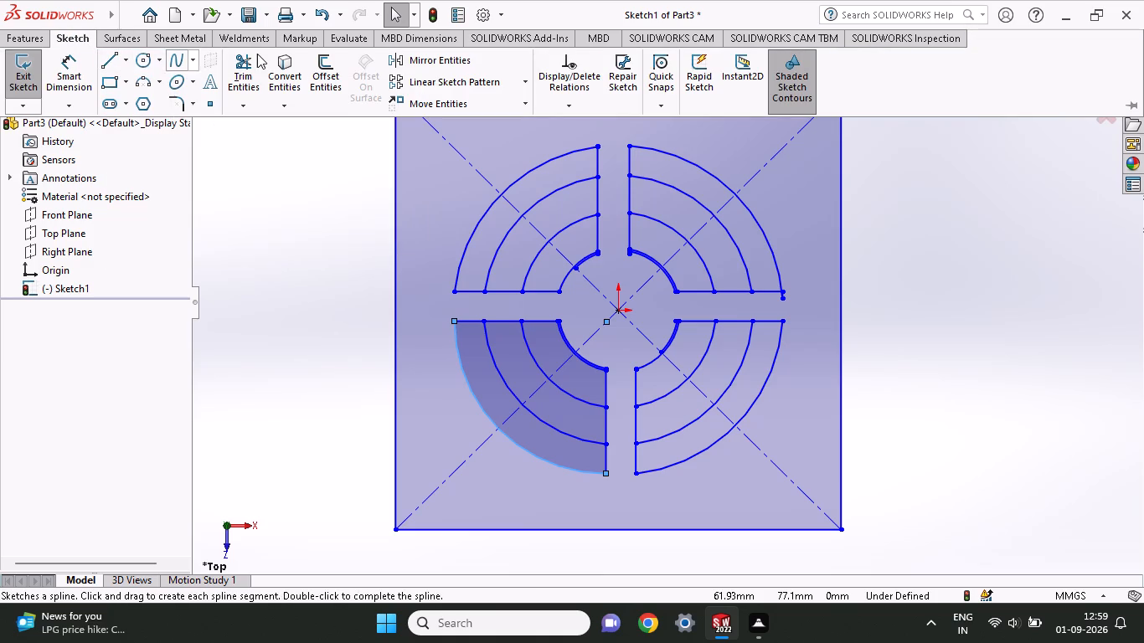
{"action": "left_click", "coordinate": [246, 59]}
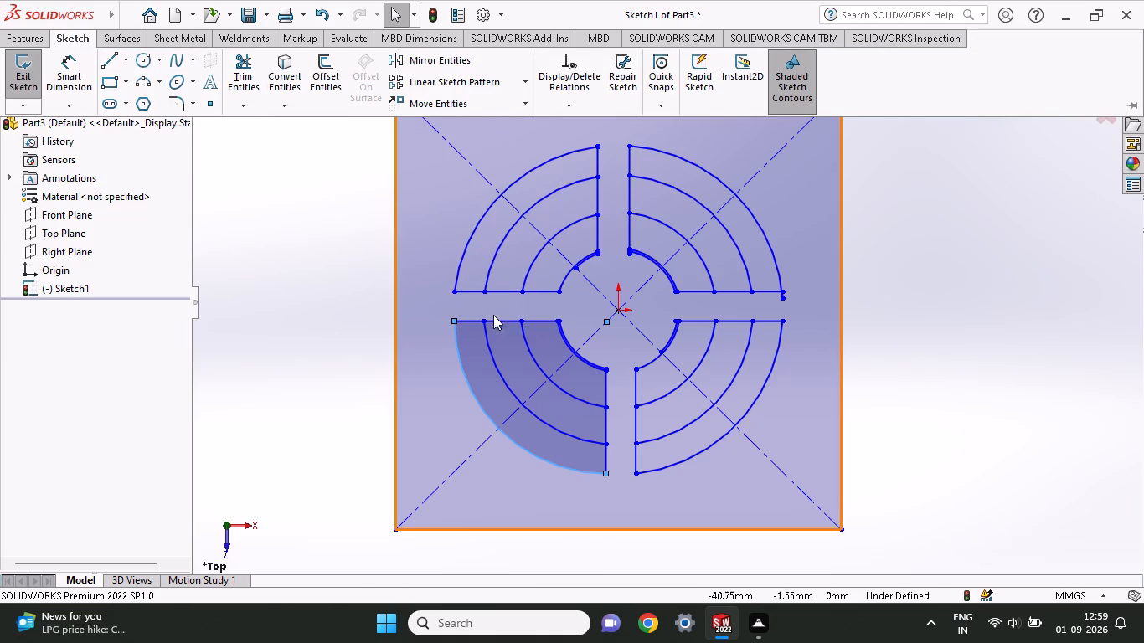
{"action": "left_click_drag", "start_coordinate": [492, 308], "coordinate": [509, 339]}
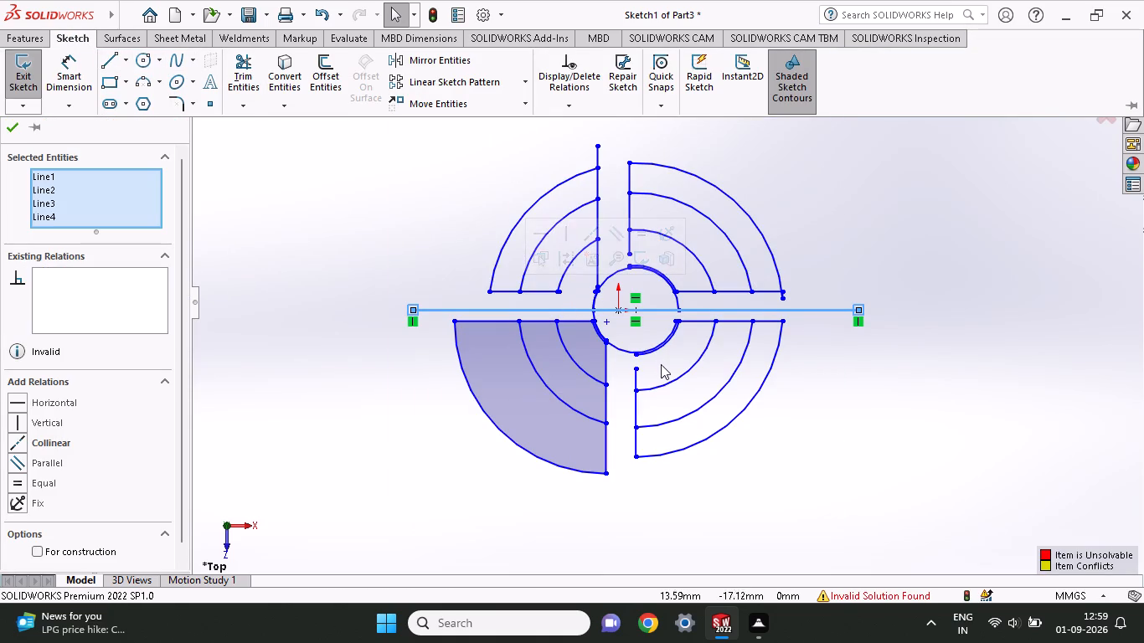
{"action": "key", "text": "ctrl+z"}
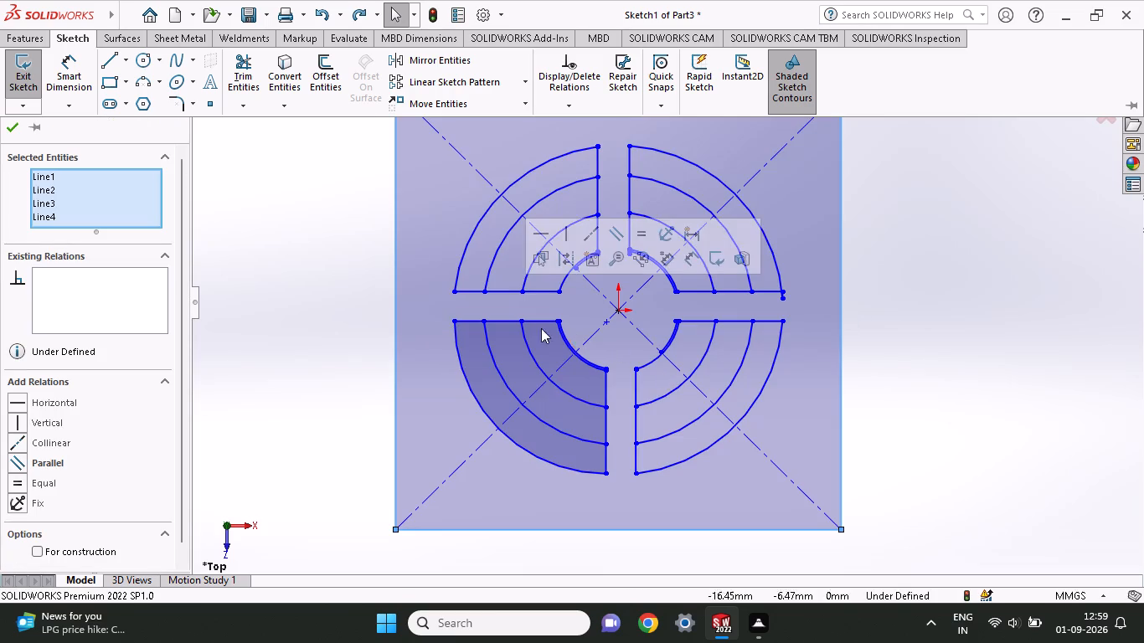
Using Trim to closest, remove the spoke edge segments between the second and third circles on all four spokes.
{"action": "left_click", "coordinate": [251, 75]}
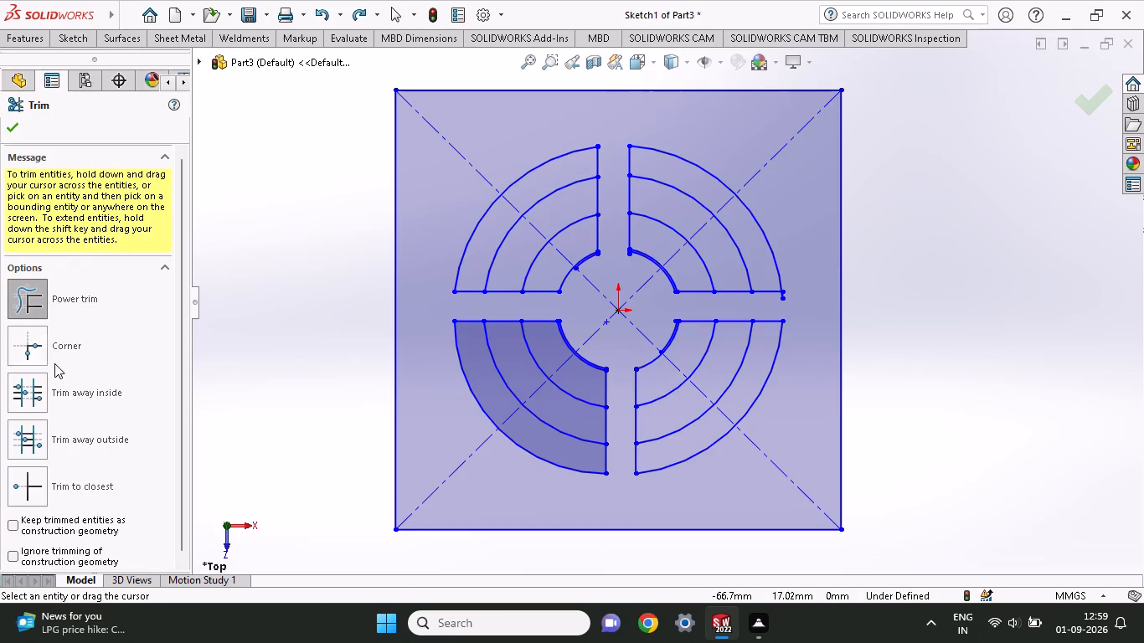
{"action": "left_click", "coordinate": [58, 489]}
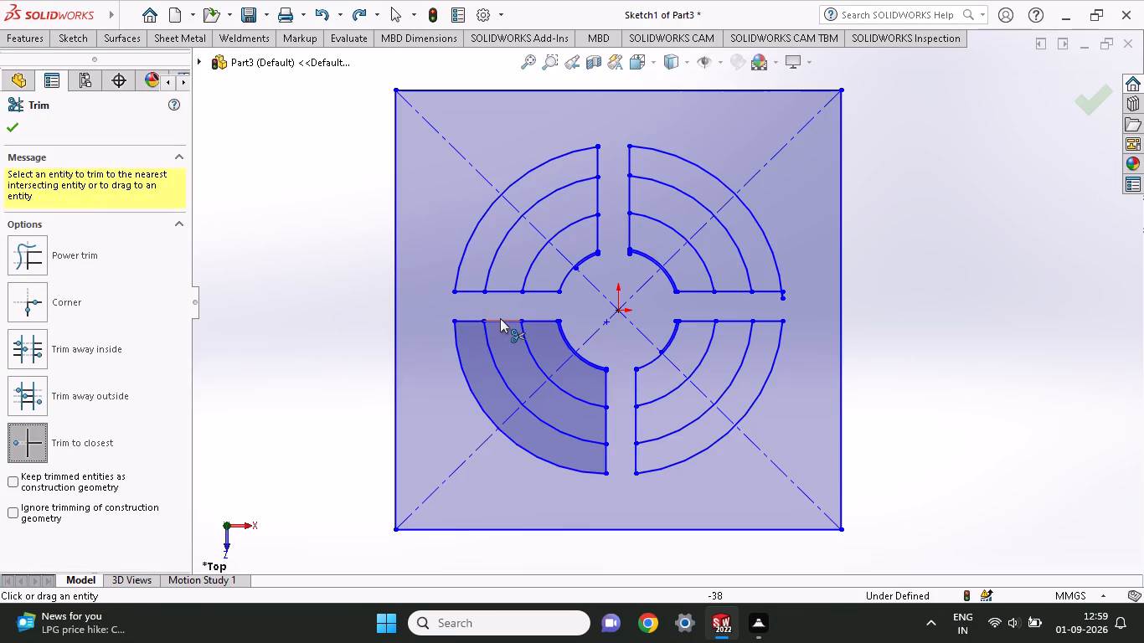
{"action": "left_click", "coordinate": [500, 318]}
{"action": "left_click", "coordinate": [501, 288]}
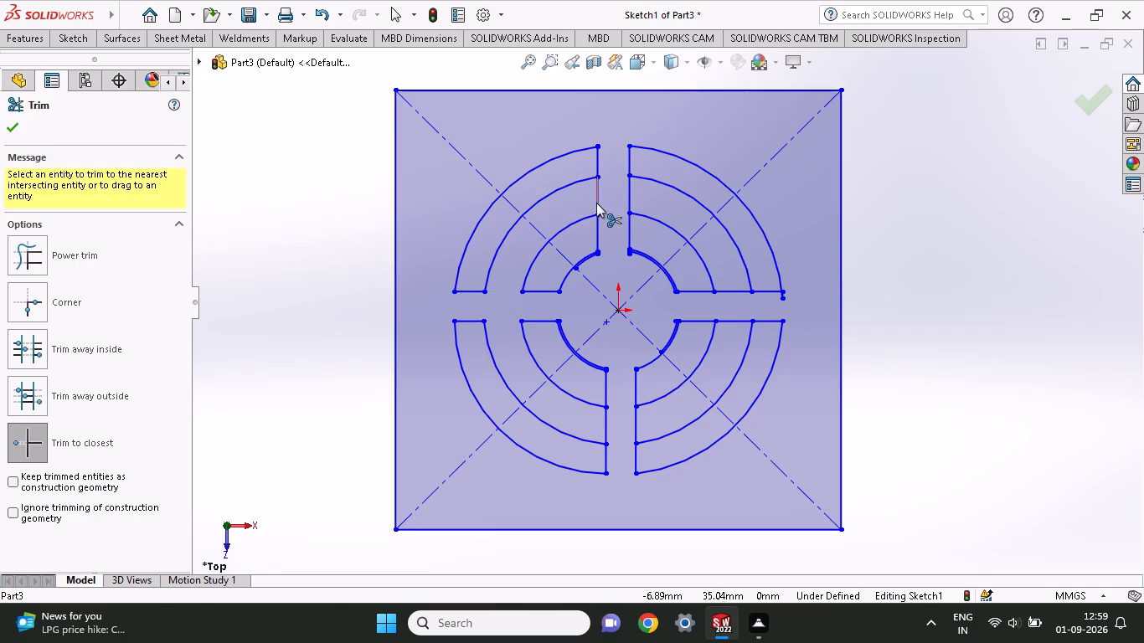
{"action": "left_click", "coordinate": [594, 201]}
{"action": "left_click", "coordinate": [627, 194]}
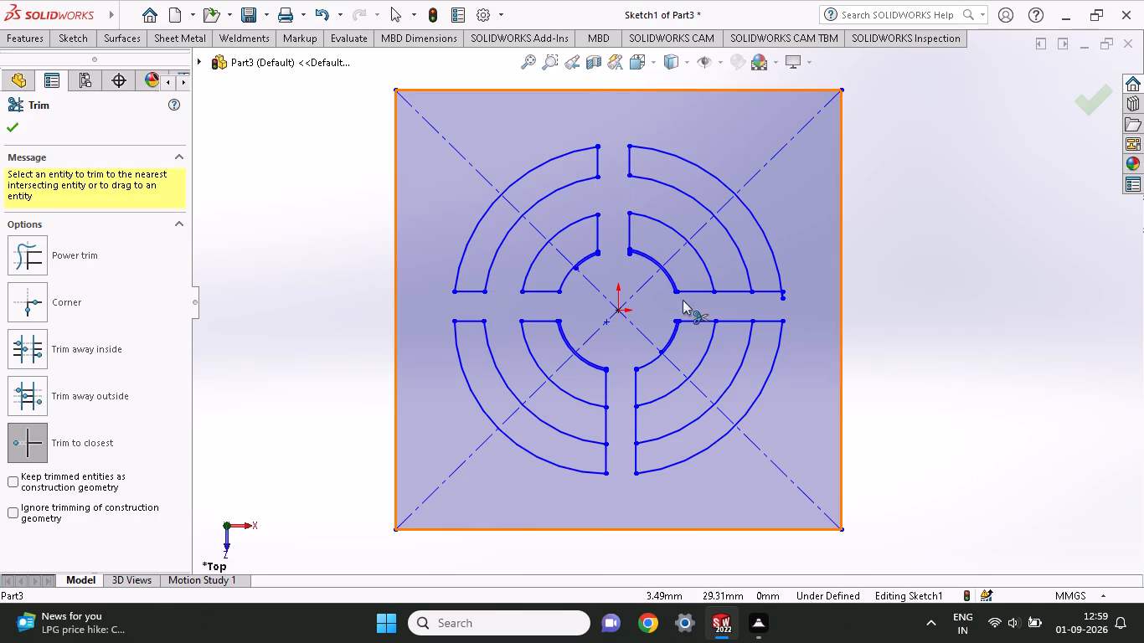
{"action": "left_click", "coordinate": [733, 289]}
{"action": "left_click", "coordinate": [729, 320]}
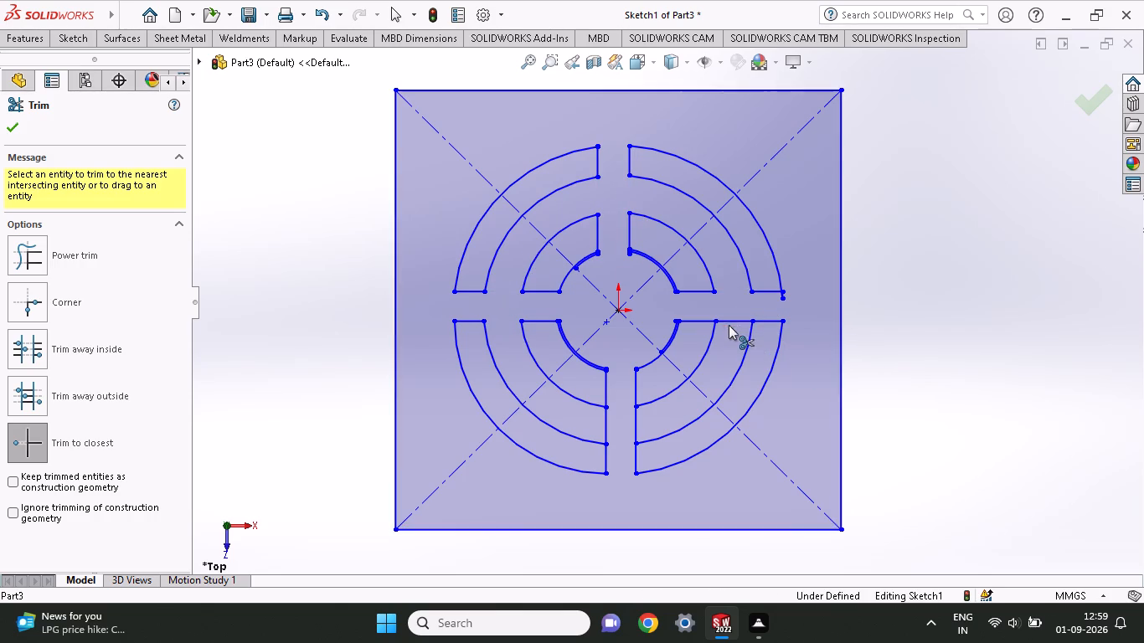
{"action": "left_click", "coordinate": [633, 424]}
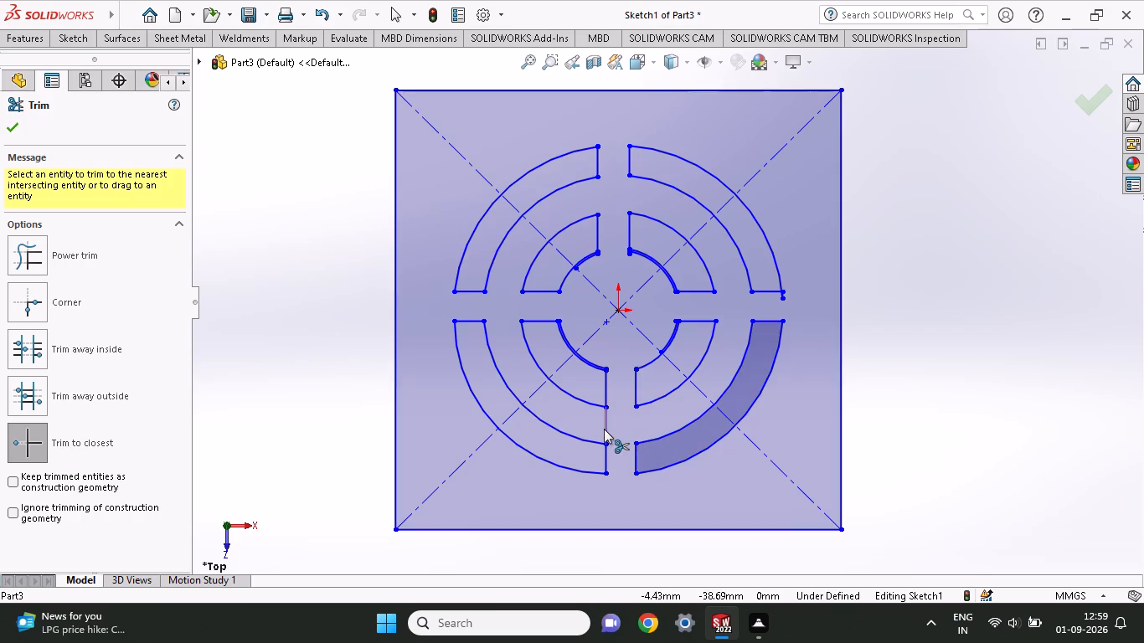
{"action": "left_click", "coordinate": [605, 429]}
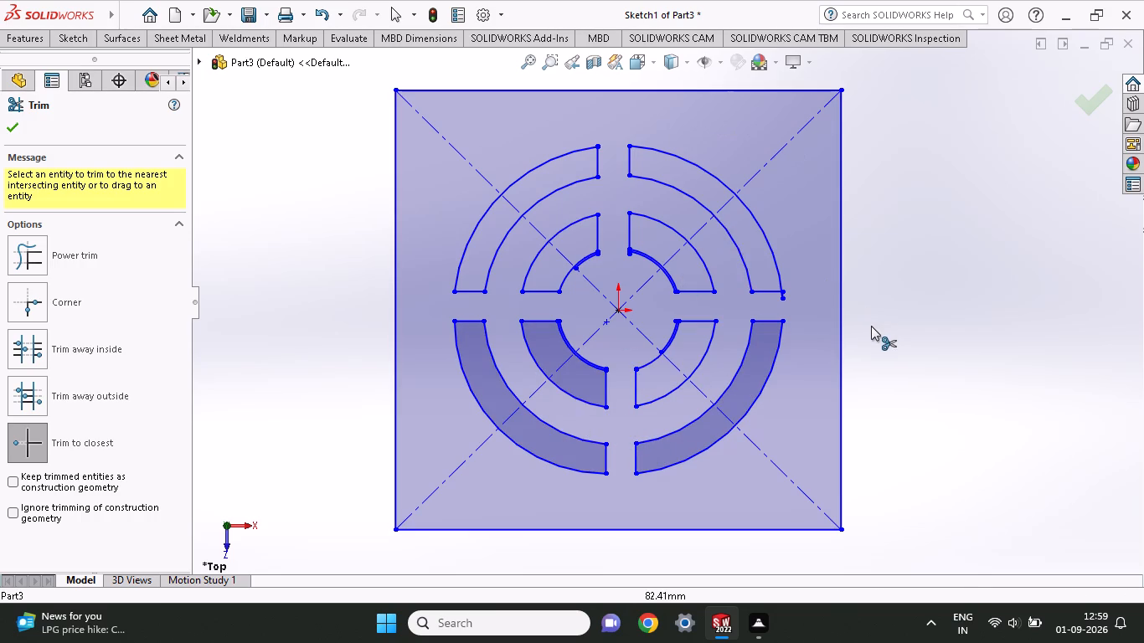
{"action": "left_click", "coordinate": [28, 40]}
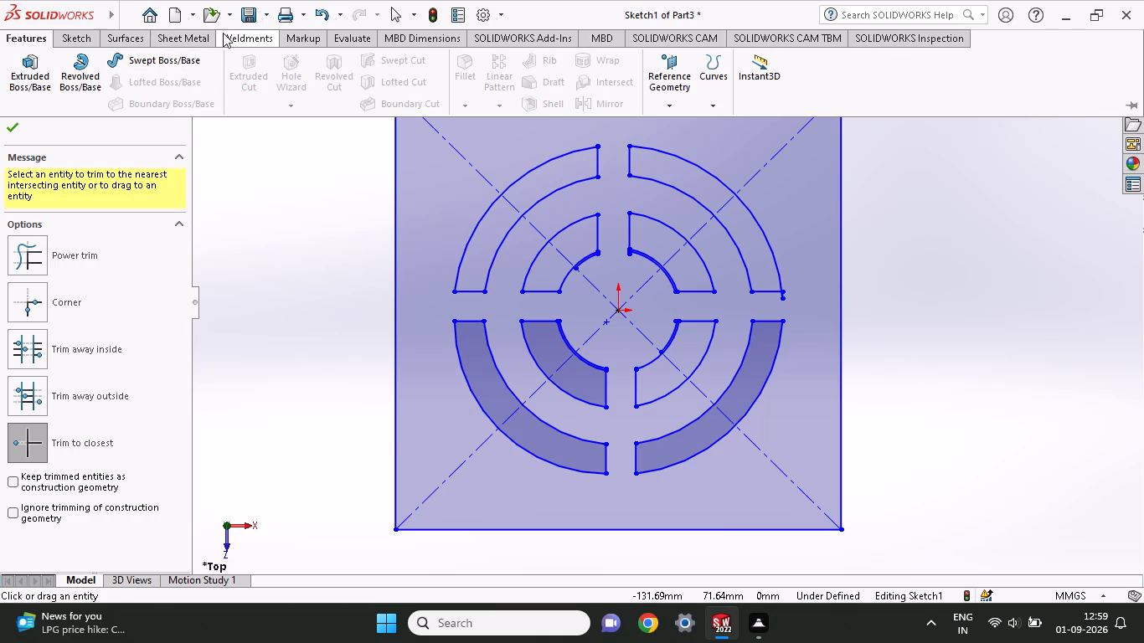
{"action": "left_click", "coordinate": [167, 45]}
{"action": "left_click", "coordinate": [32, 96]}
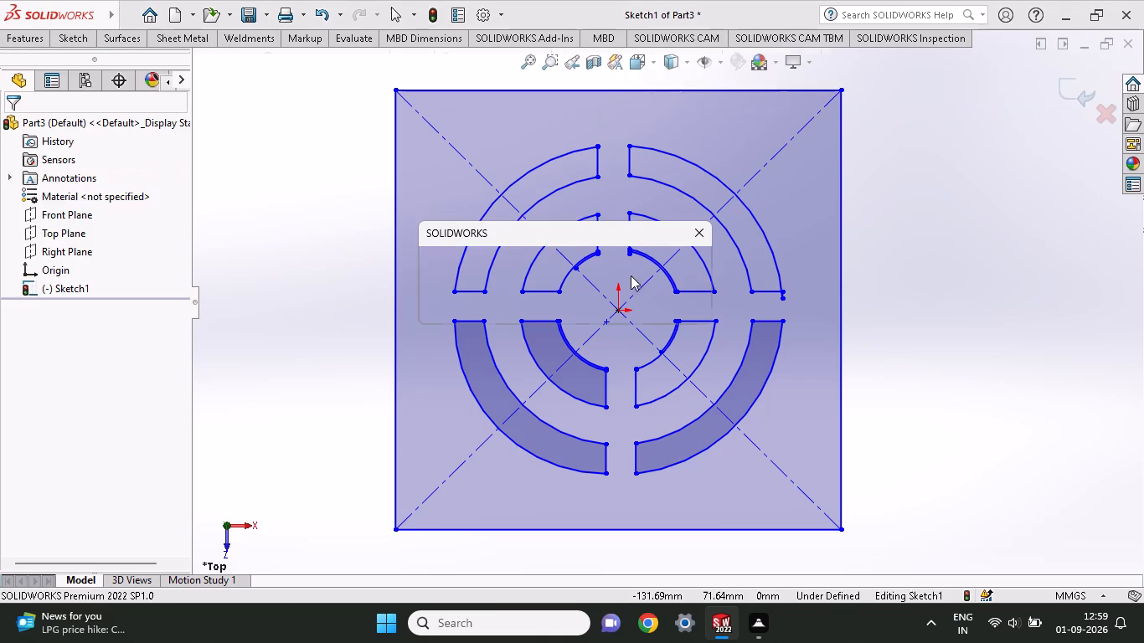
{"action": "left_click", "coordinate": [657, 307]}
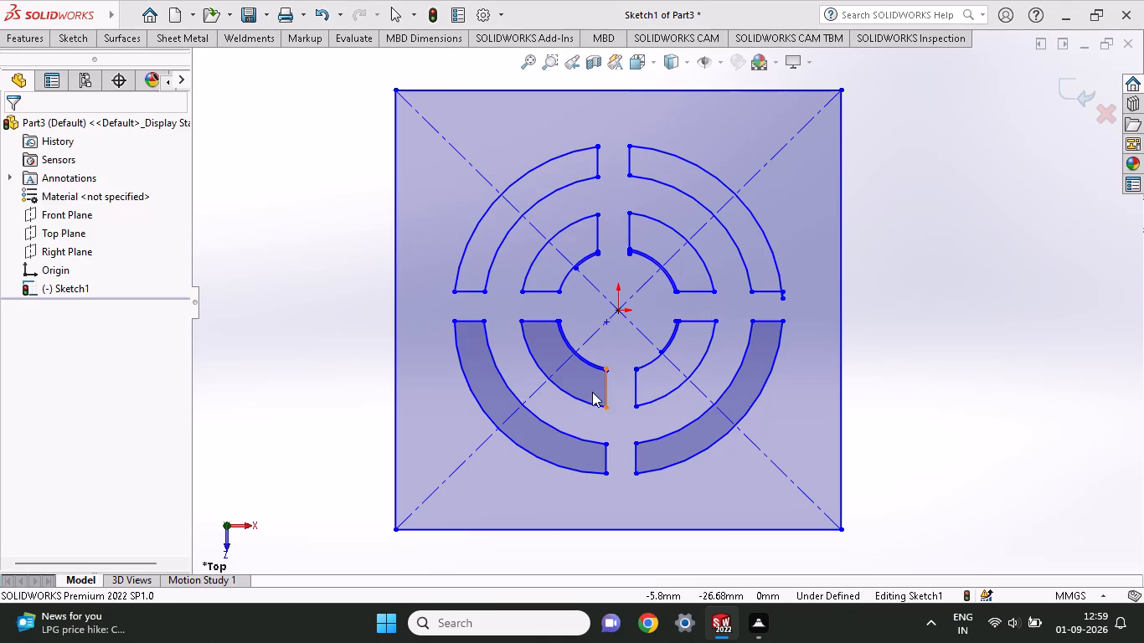
Set up a Boss-Extrude of the square region surrounding the arc slots, with Thin Feature turned off.
{"action": "middle_click_drag", "start_coordinate": [592, 392], "coordinate": [586, 313]}
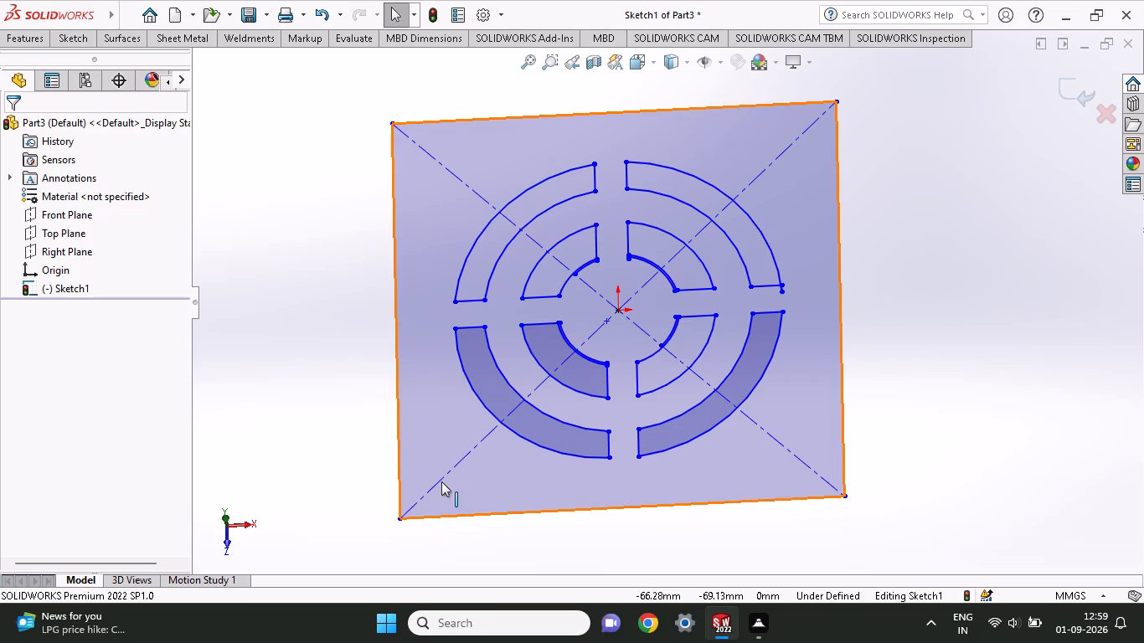
{"action": "left_click", "coordinate": [23, 48]}
{"action": "left_click", "coordinate": [28, 39]}
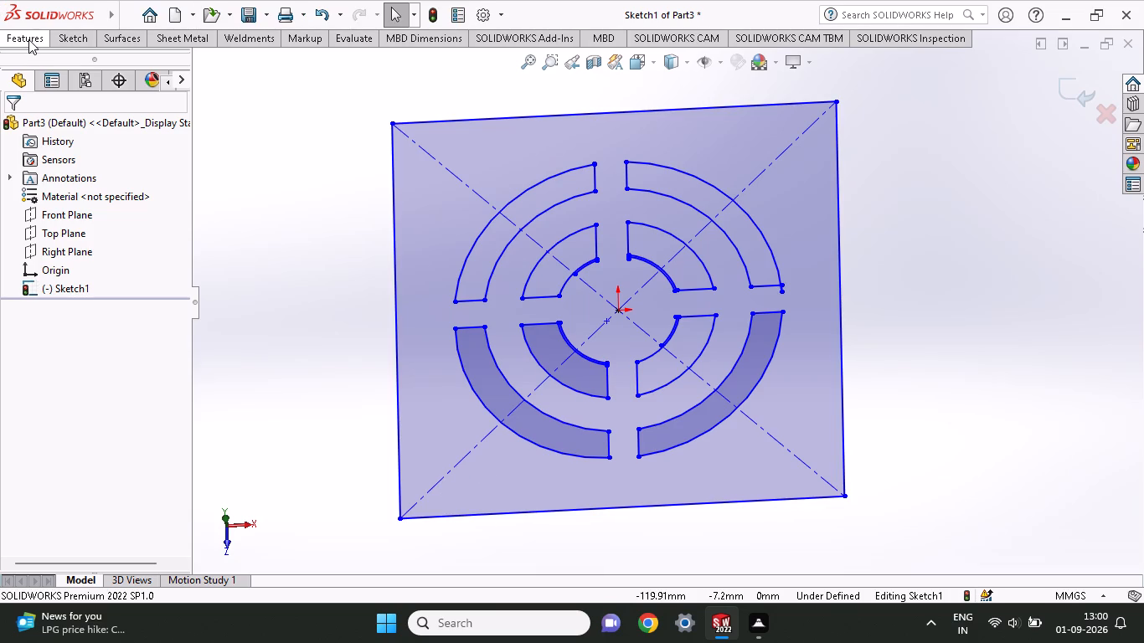
{"action": "left_click", "coordinate": [47, 80]}
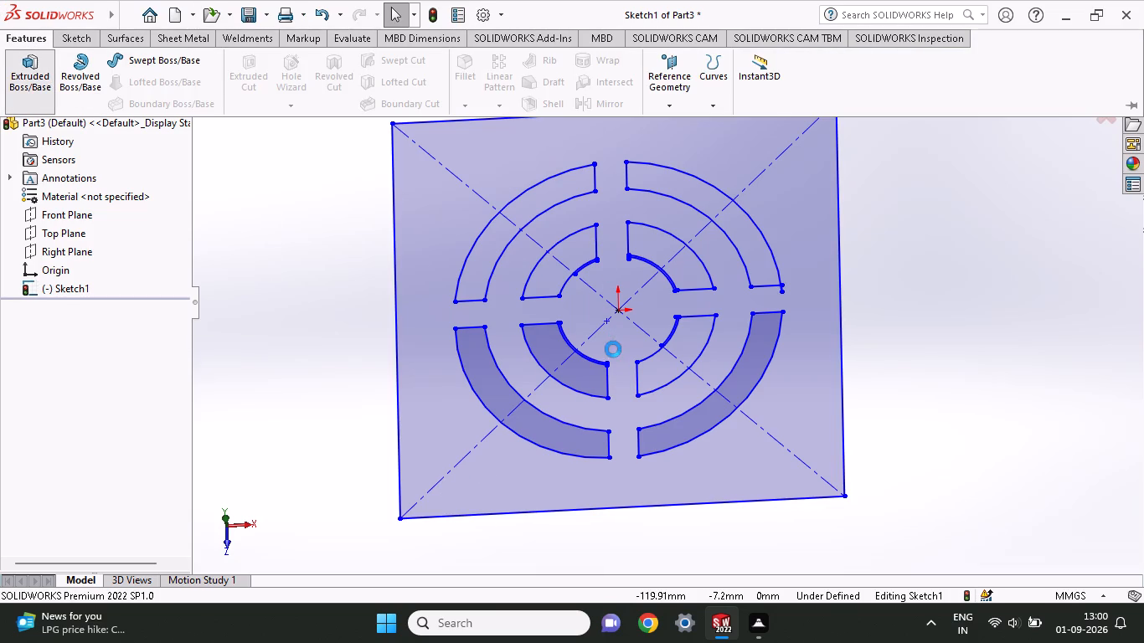
{"action": "left_click", "coordinate": [465, 449]}
{"action": "middle_click_drag", "start_coordinate": [465, 449], "coordinate": [488, 388]}
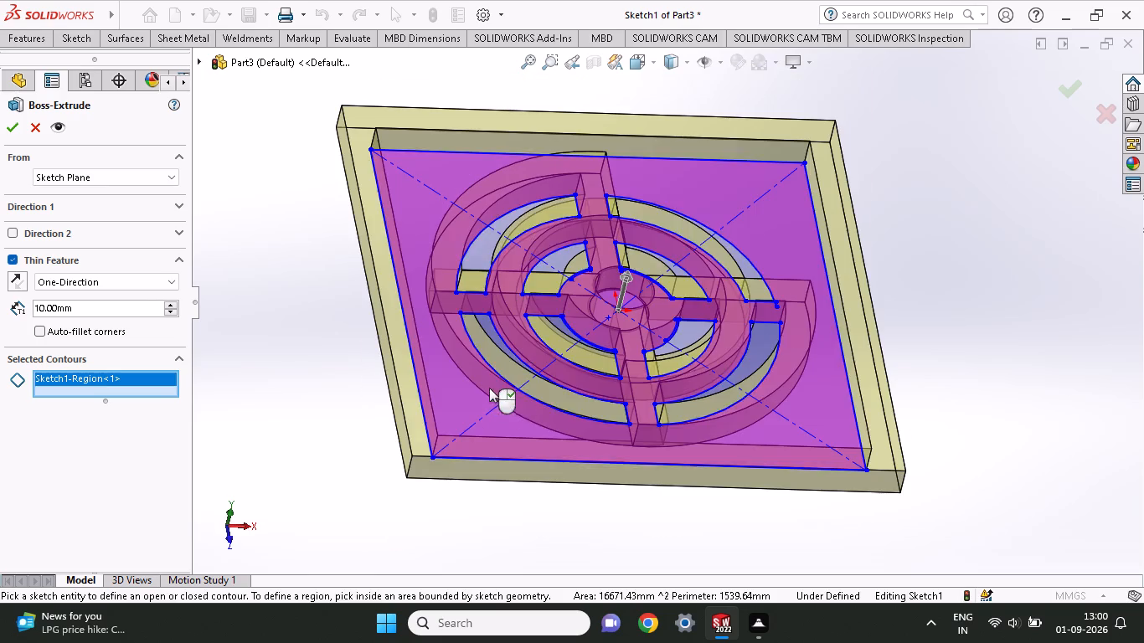
{"action": "middle_click_drag", "start_coordinate": [593, 330], "coordinate": [558, 404]}
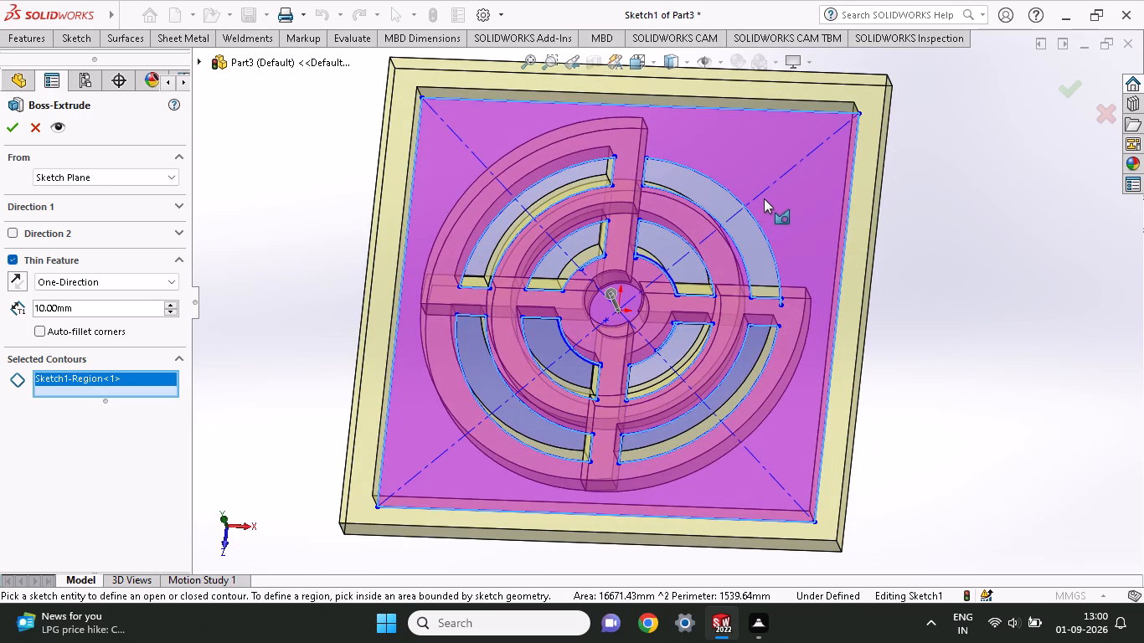
{"action": "left_click", "coordinate": [11, 263]}
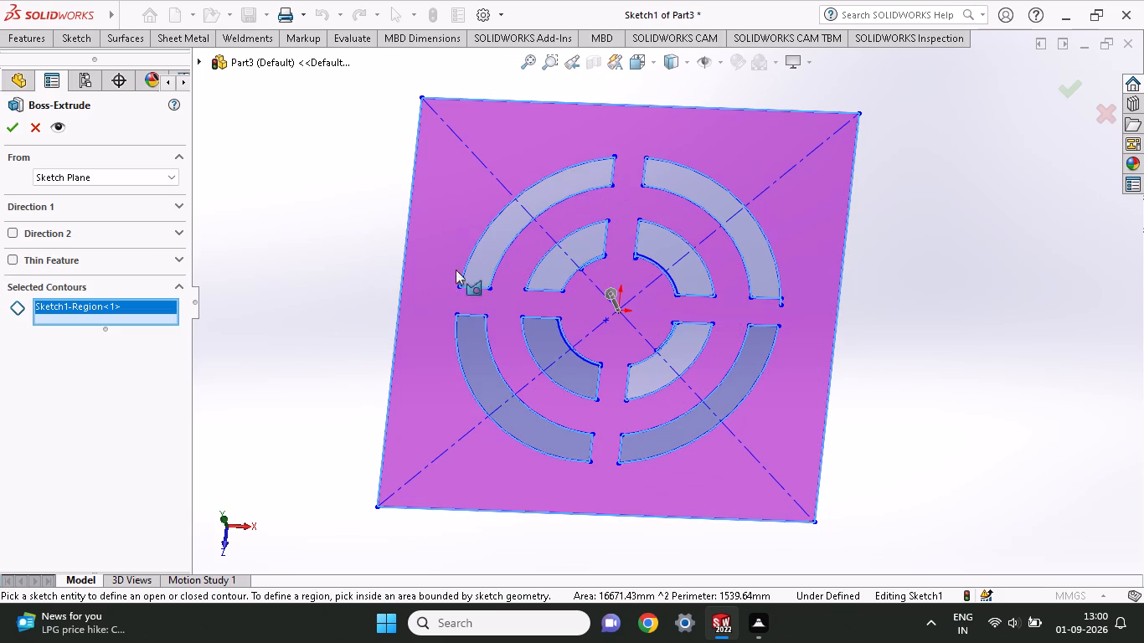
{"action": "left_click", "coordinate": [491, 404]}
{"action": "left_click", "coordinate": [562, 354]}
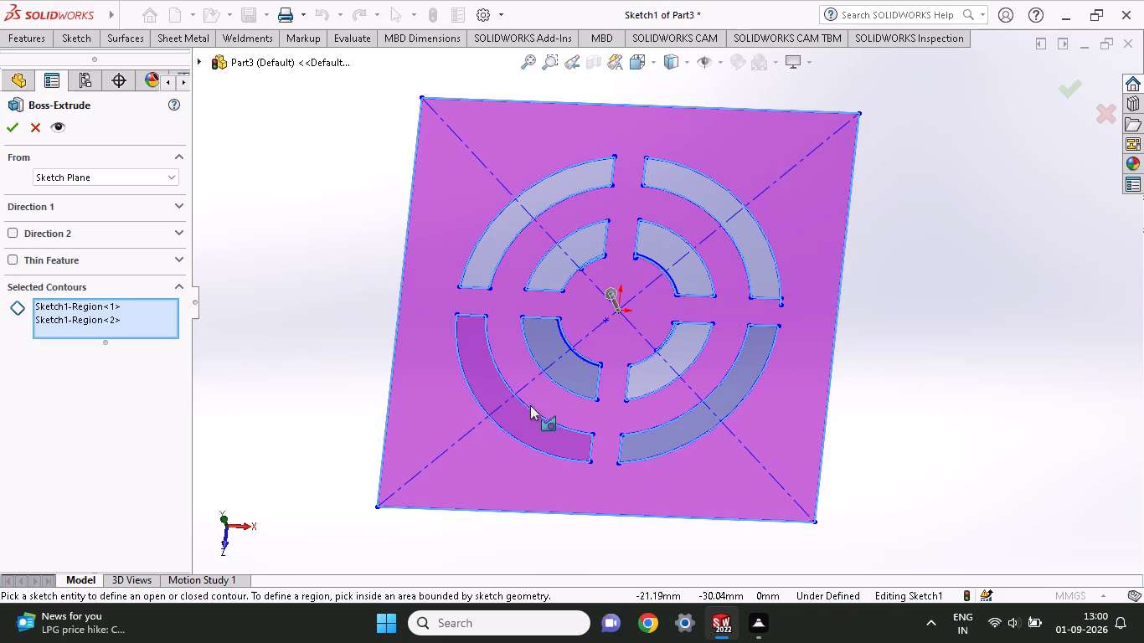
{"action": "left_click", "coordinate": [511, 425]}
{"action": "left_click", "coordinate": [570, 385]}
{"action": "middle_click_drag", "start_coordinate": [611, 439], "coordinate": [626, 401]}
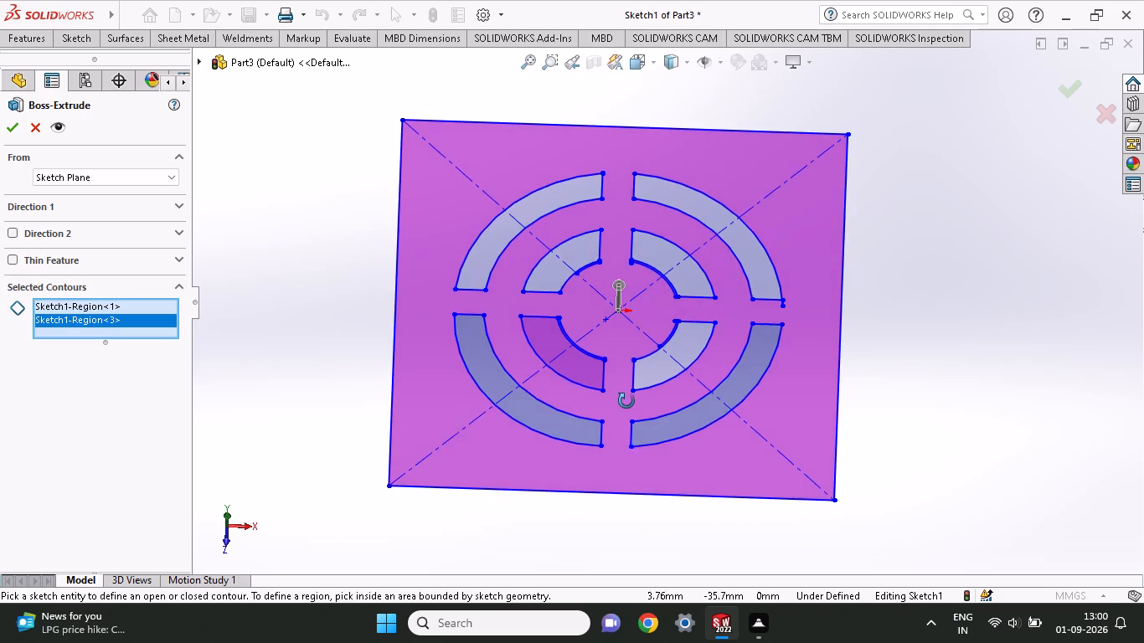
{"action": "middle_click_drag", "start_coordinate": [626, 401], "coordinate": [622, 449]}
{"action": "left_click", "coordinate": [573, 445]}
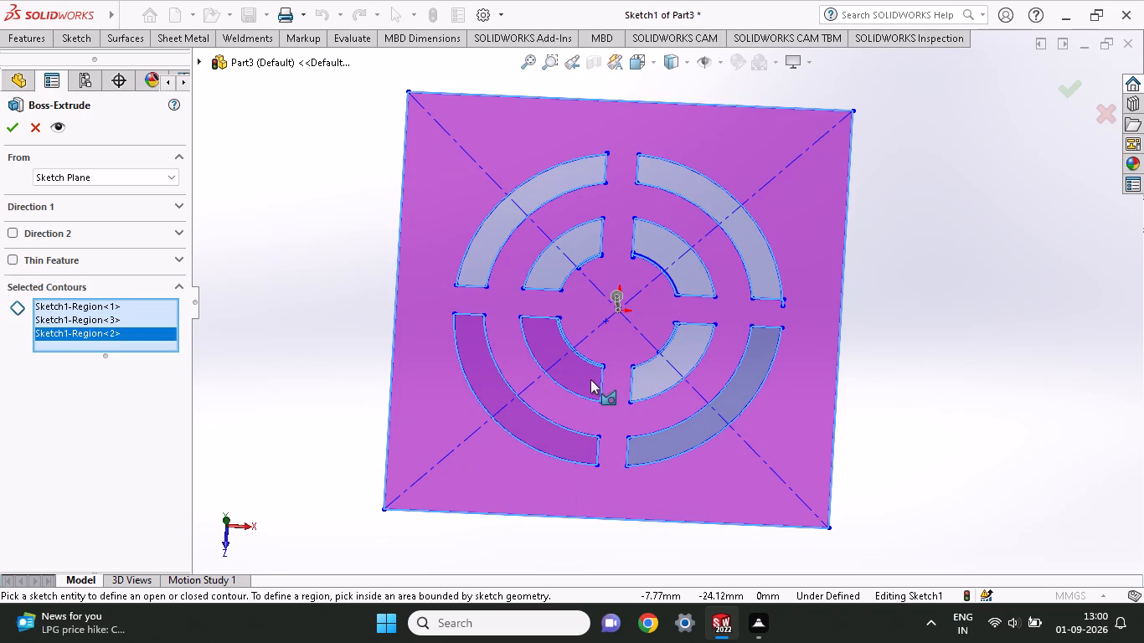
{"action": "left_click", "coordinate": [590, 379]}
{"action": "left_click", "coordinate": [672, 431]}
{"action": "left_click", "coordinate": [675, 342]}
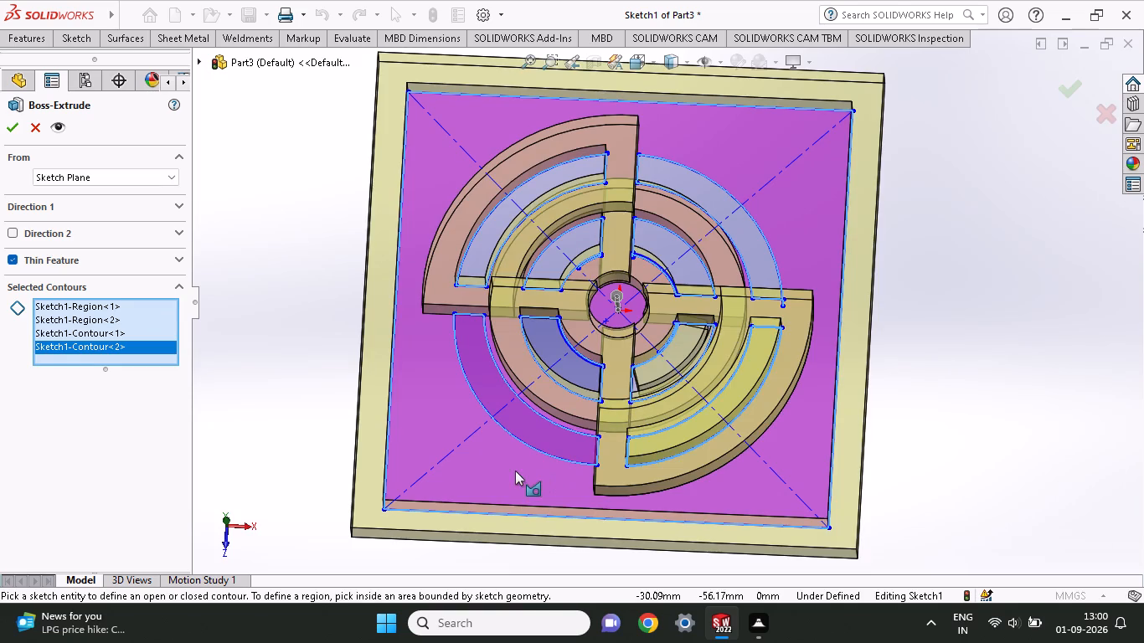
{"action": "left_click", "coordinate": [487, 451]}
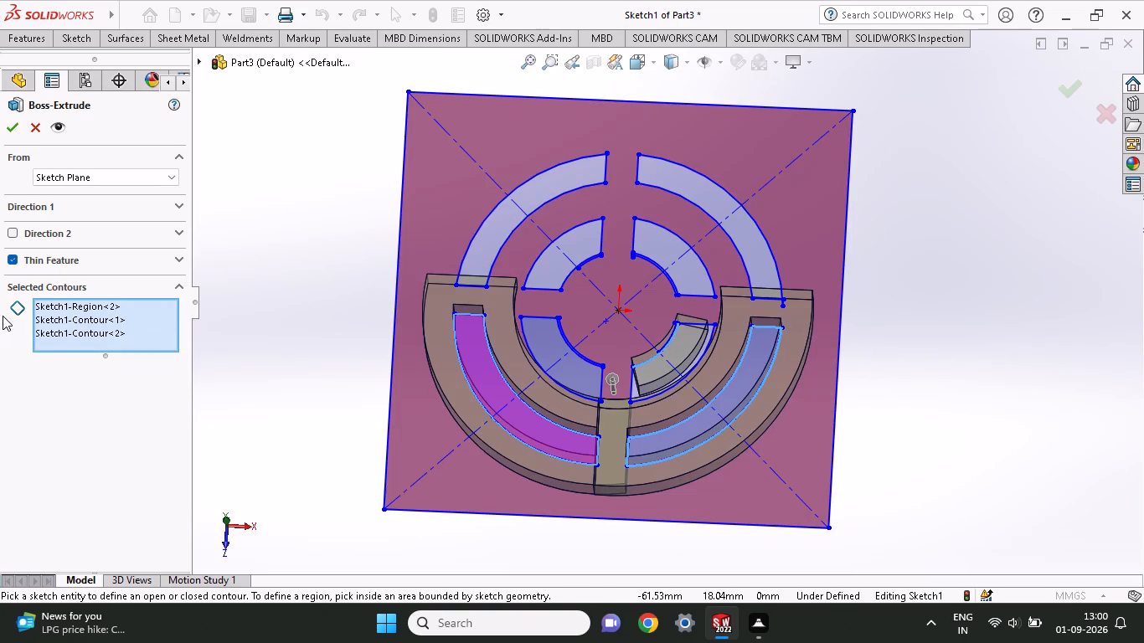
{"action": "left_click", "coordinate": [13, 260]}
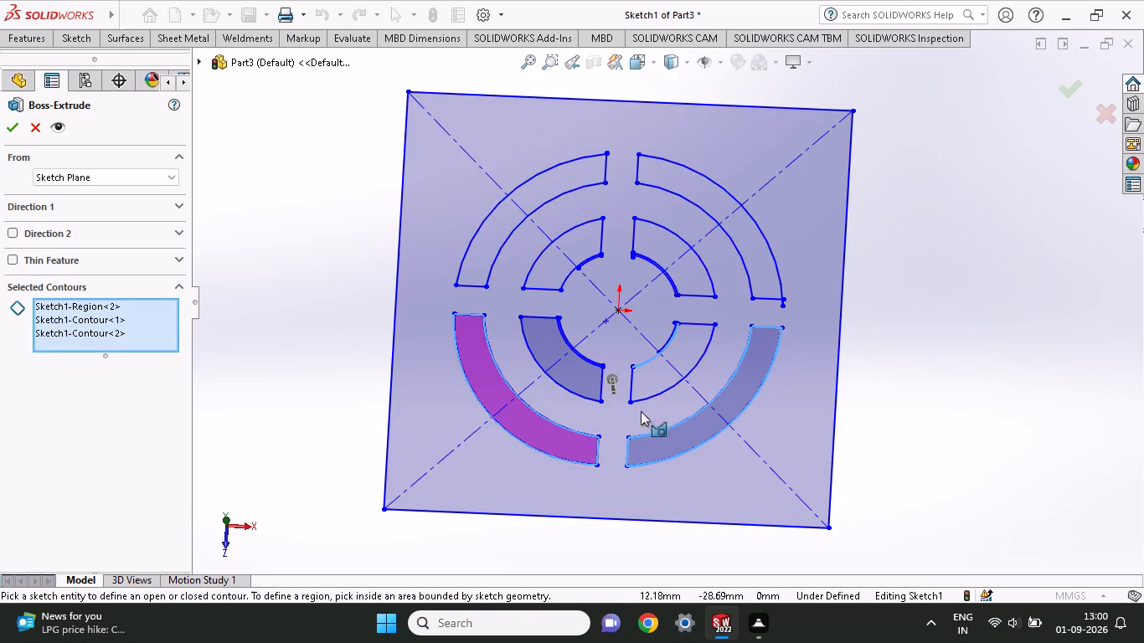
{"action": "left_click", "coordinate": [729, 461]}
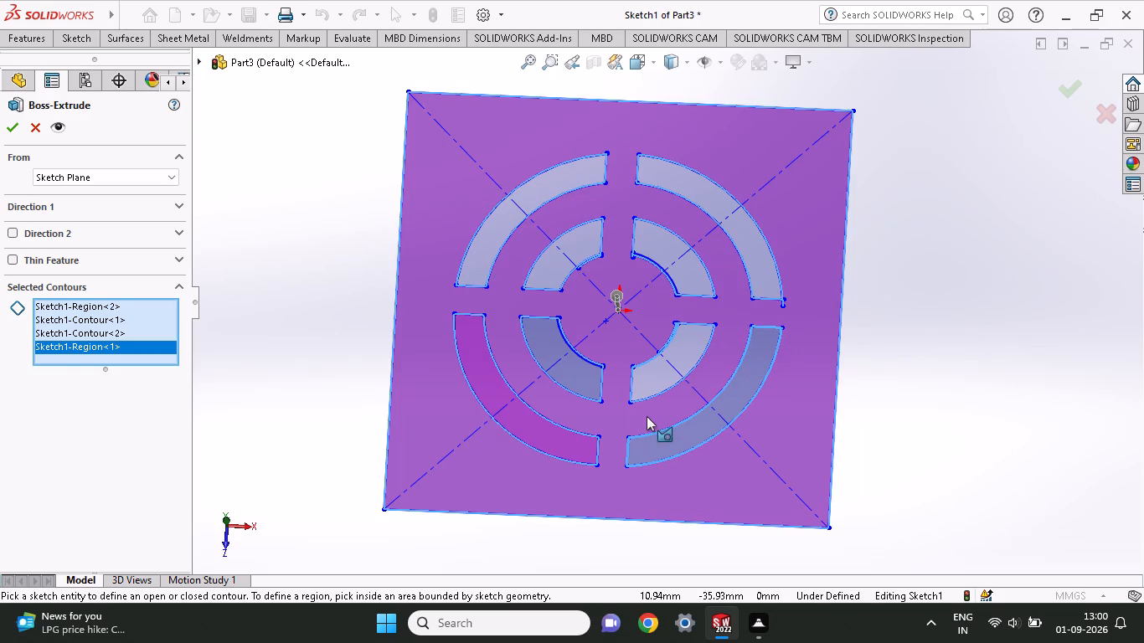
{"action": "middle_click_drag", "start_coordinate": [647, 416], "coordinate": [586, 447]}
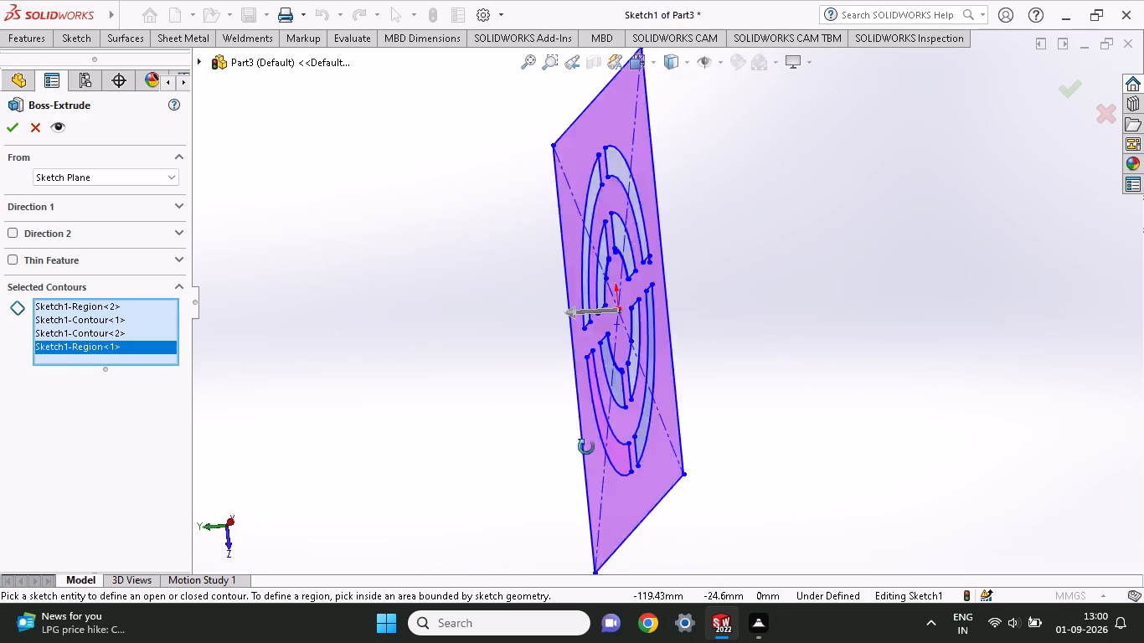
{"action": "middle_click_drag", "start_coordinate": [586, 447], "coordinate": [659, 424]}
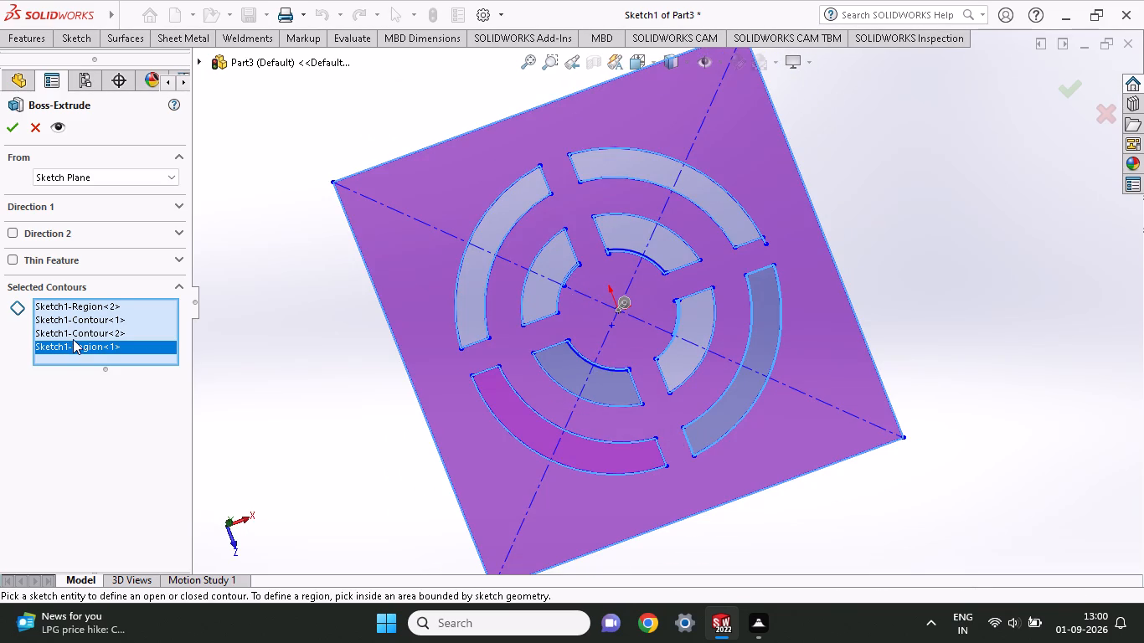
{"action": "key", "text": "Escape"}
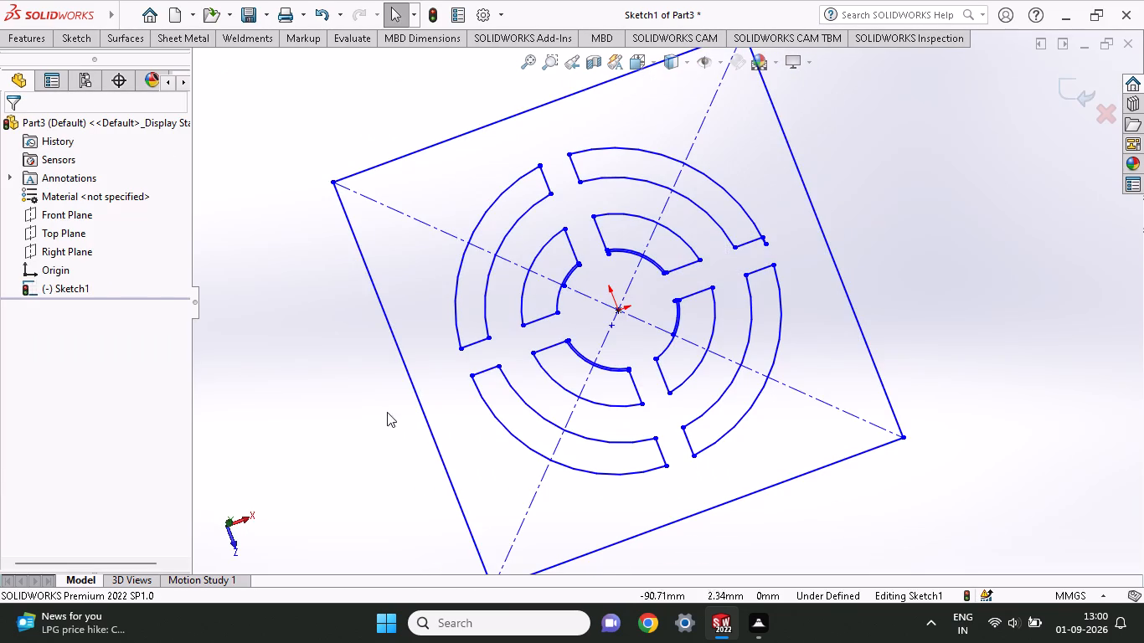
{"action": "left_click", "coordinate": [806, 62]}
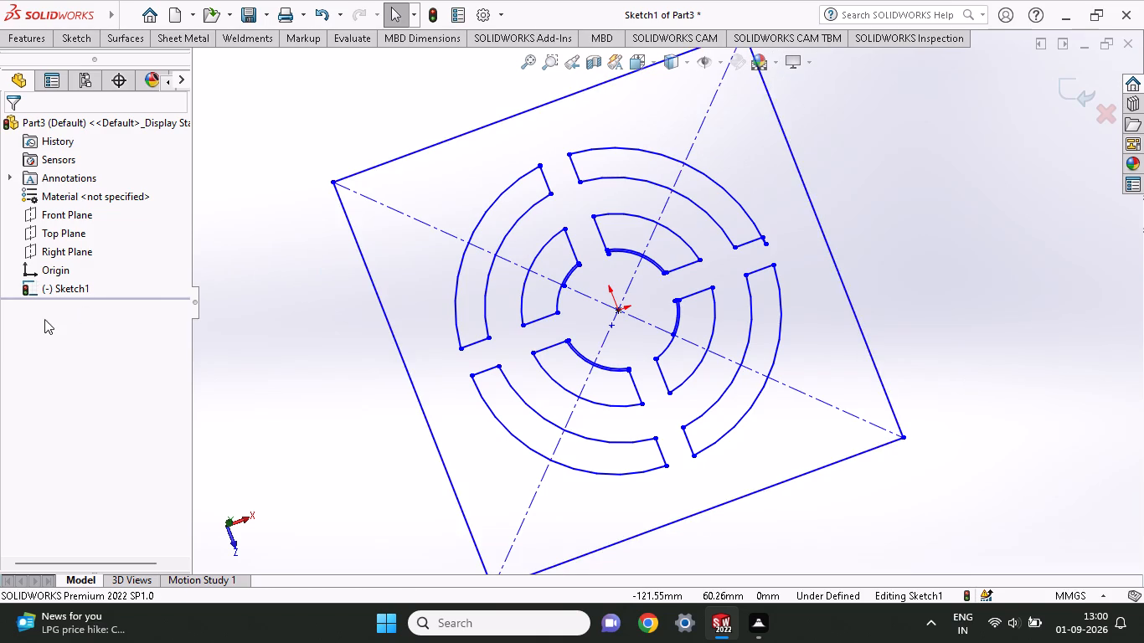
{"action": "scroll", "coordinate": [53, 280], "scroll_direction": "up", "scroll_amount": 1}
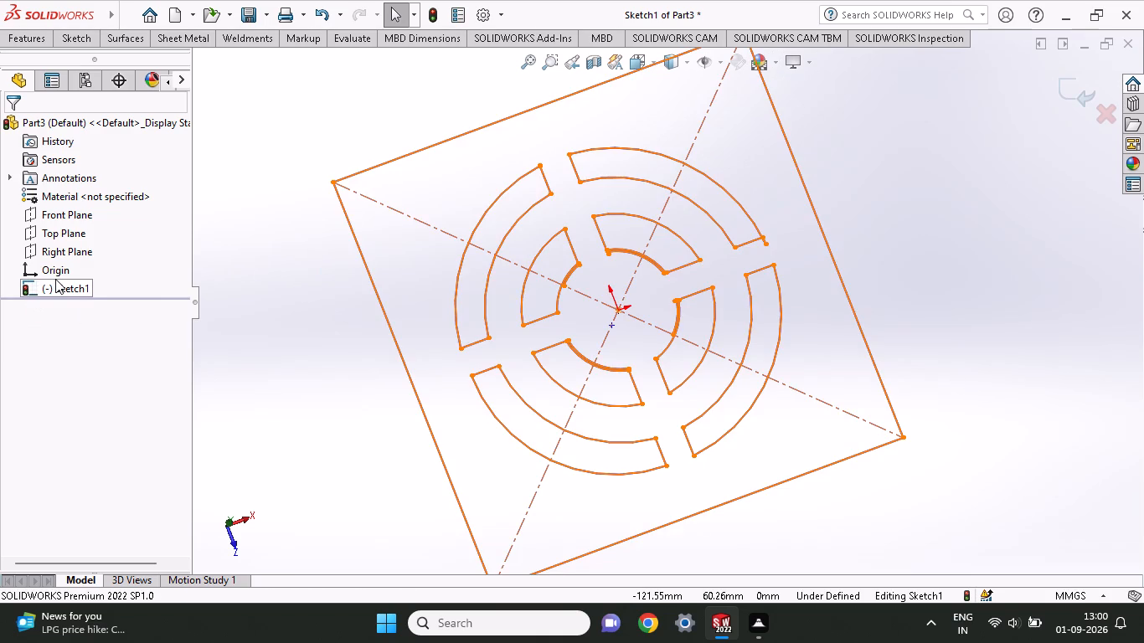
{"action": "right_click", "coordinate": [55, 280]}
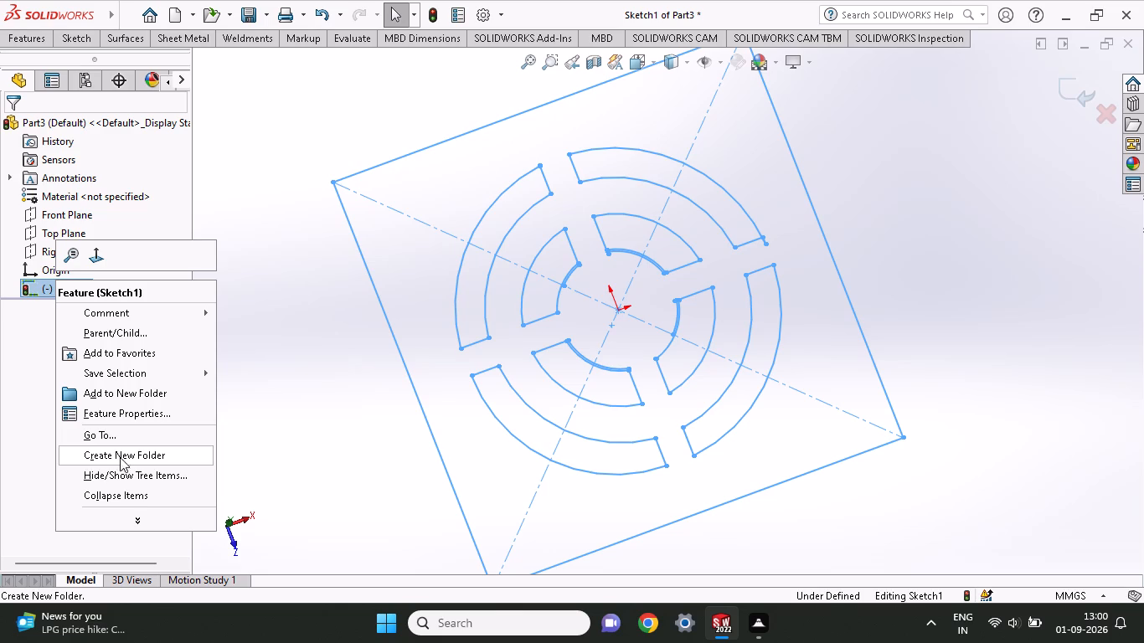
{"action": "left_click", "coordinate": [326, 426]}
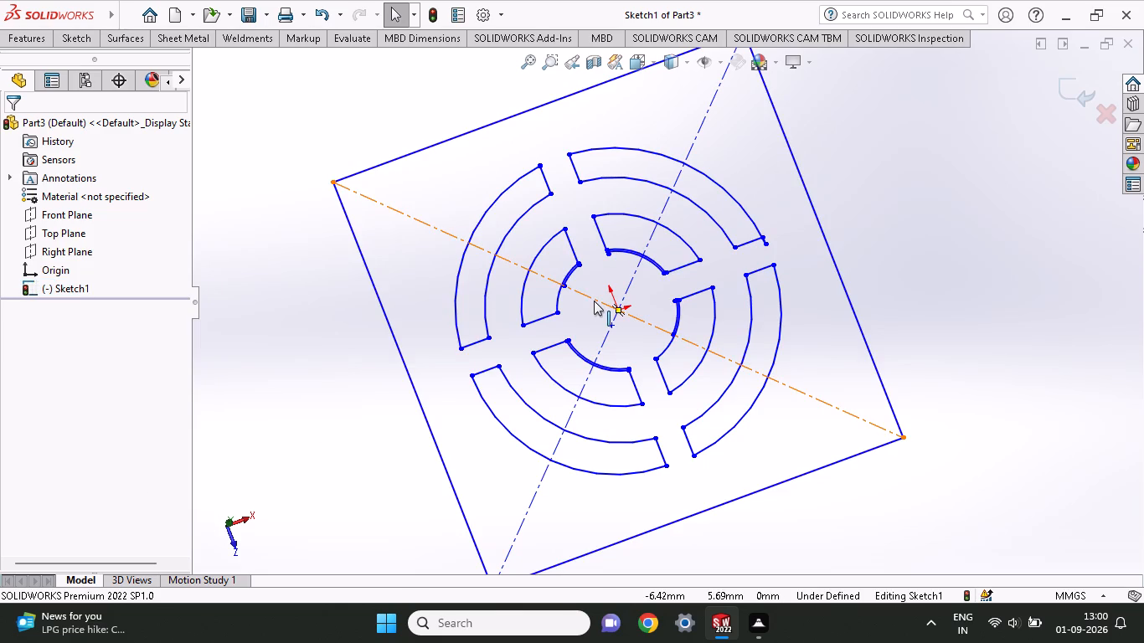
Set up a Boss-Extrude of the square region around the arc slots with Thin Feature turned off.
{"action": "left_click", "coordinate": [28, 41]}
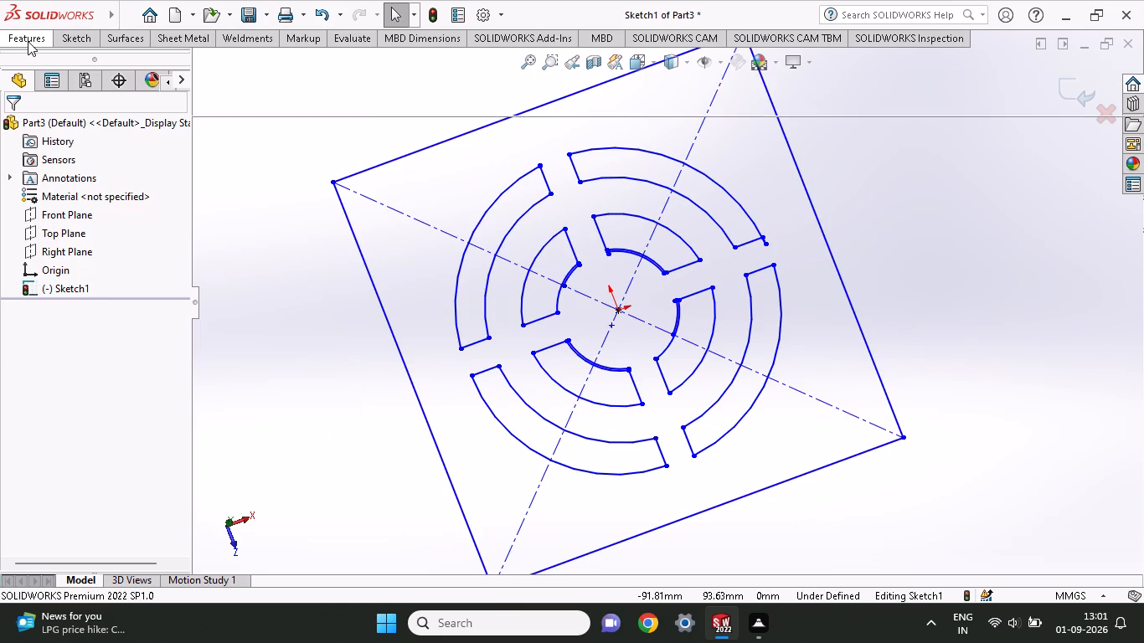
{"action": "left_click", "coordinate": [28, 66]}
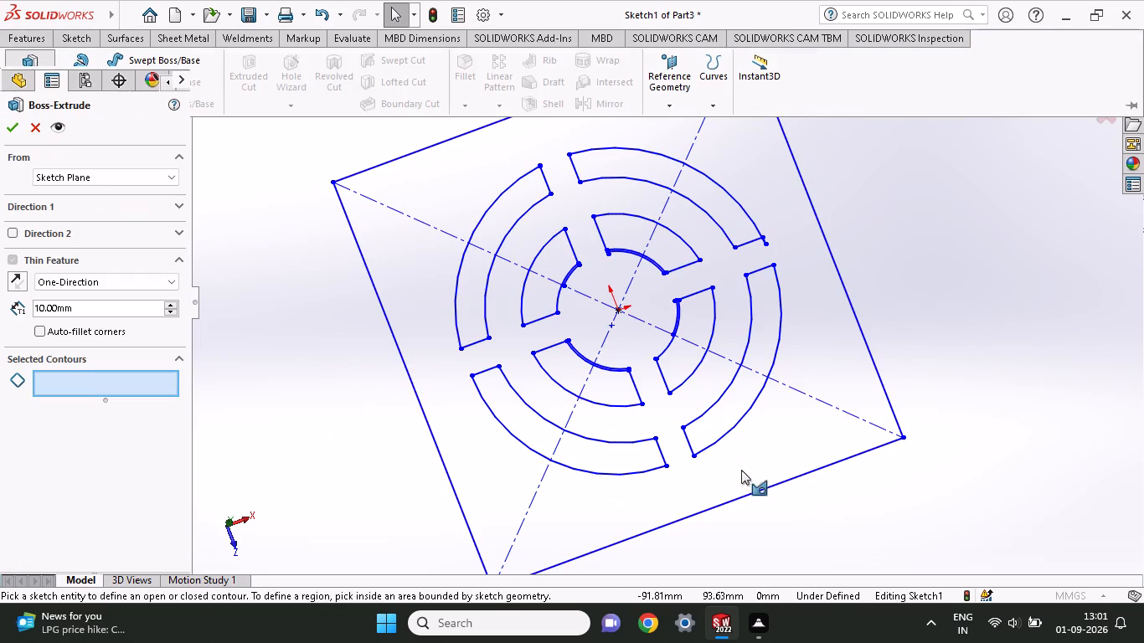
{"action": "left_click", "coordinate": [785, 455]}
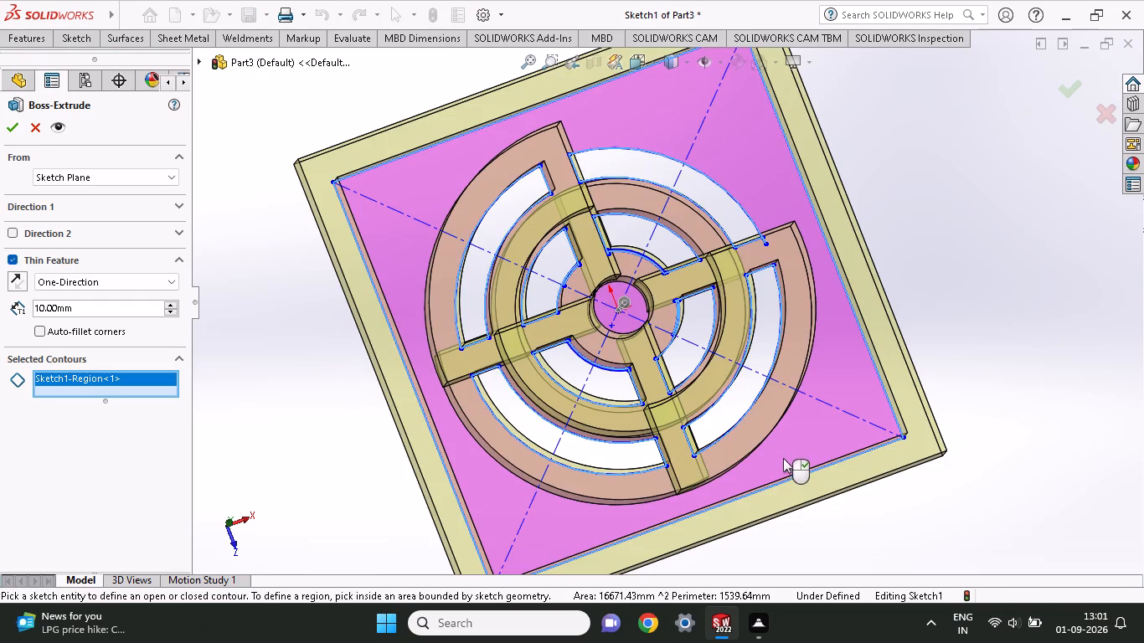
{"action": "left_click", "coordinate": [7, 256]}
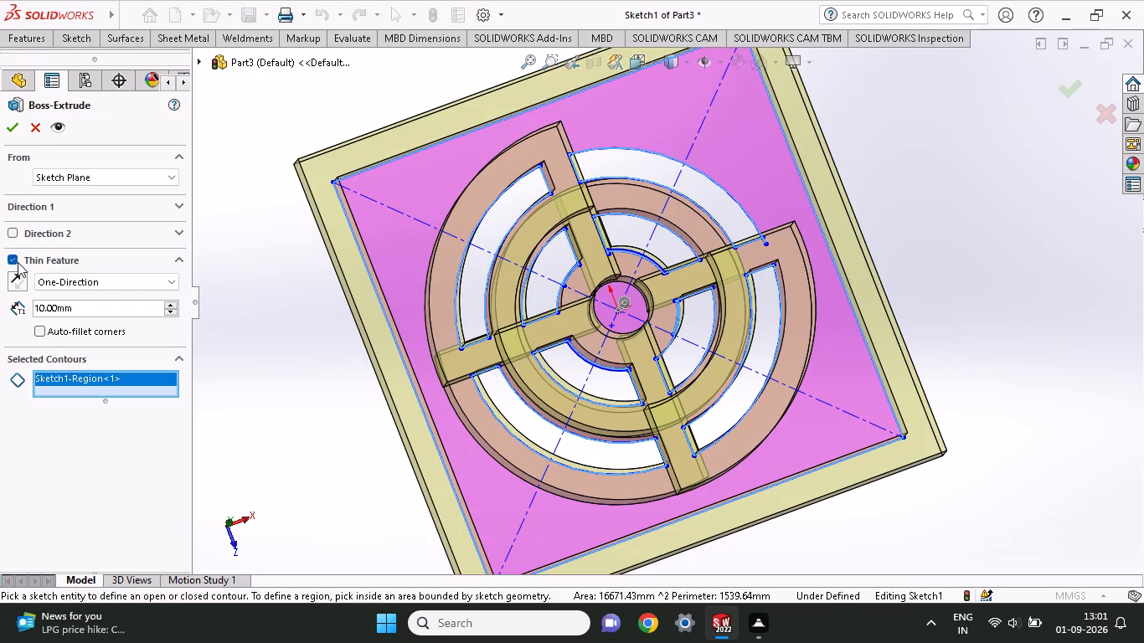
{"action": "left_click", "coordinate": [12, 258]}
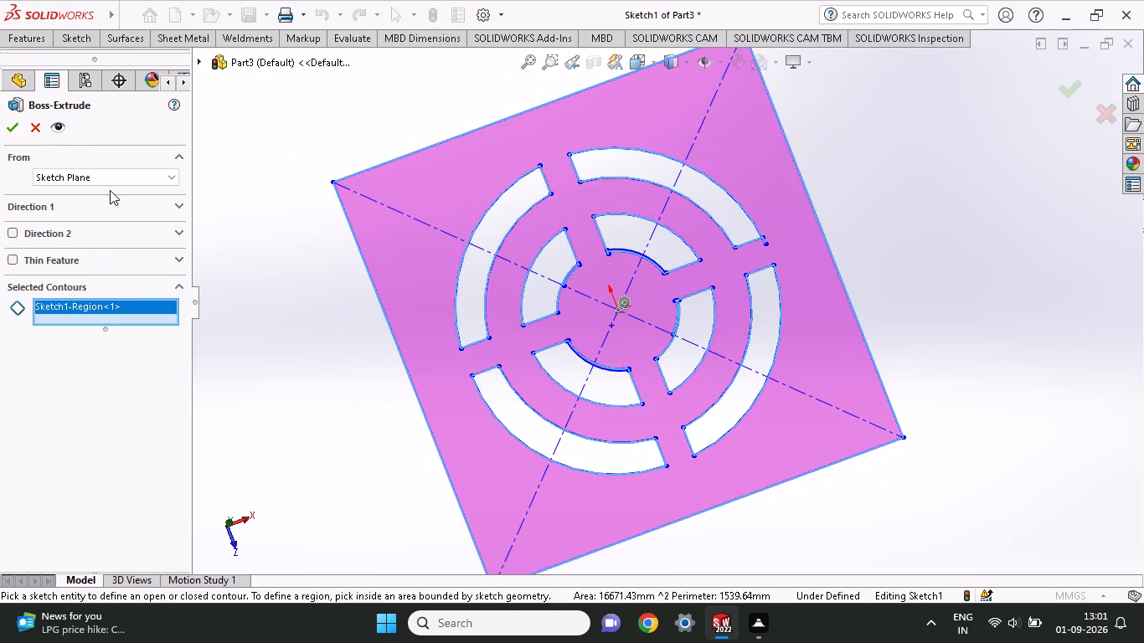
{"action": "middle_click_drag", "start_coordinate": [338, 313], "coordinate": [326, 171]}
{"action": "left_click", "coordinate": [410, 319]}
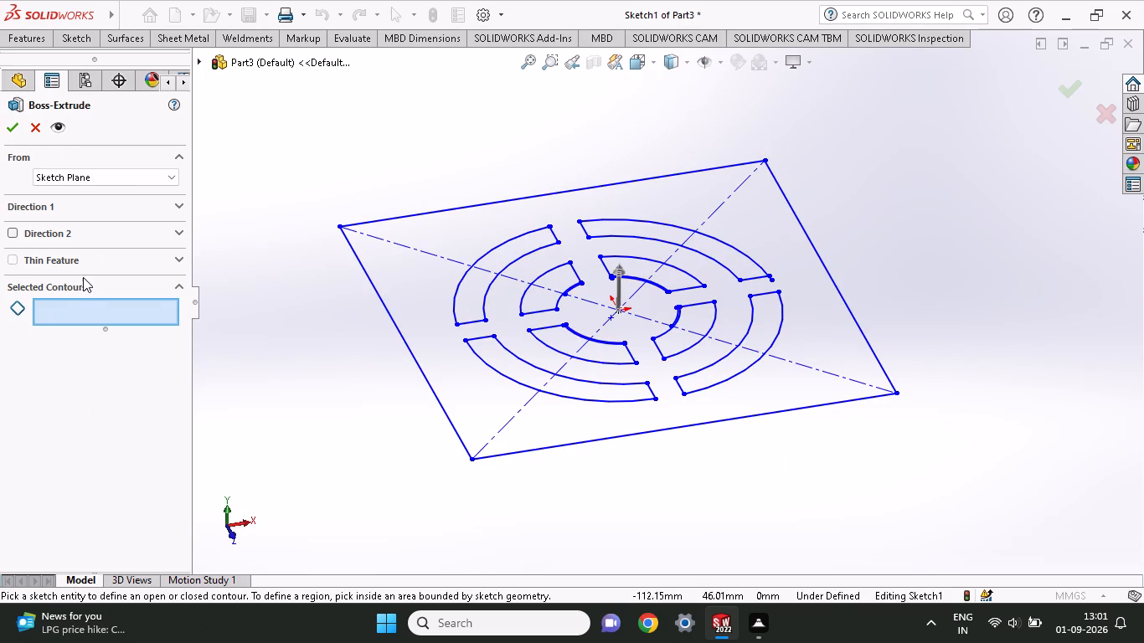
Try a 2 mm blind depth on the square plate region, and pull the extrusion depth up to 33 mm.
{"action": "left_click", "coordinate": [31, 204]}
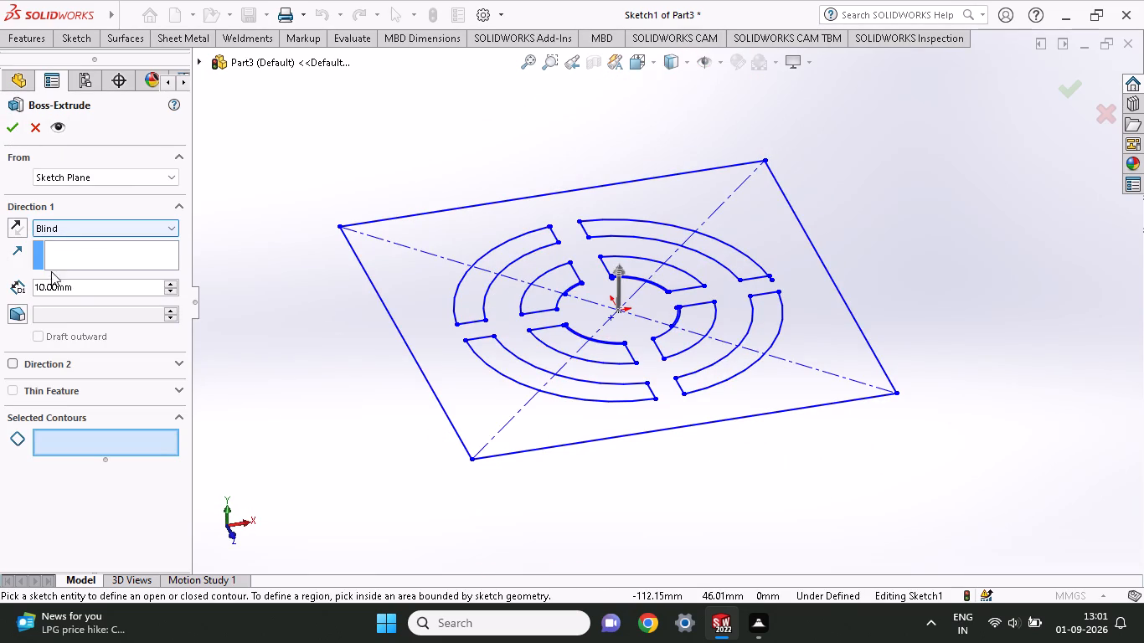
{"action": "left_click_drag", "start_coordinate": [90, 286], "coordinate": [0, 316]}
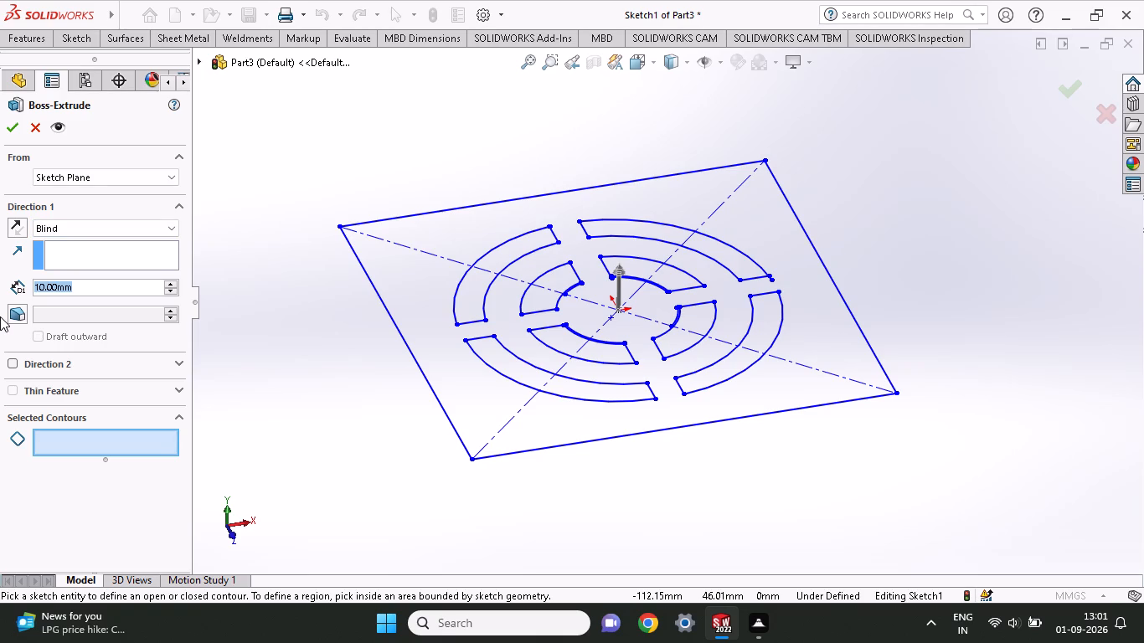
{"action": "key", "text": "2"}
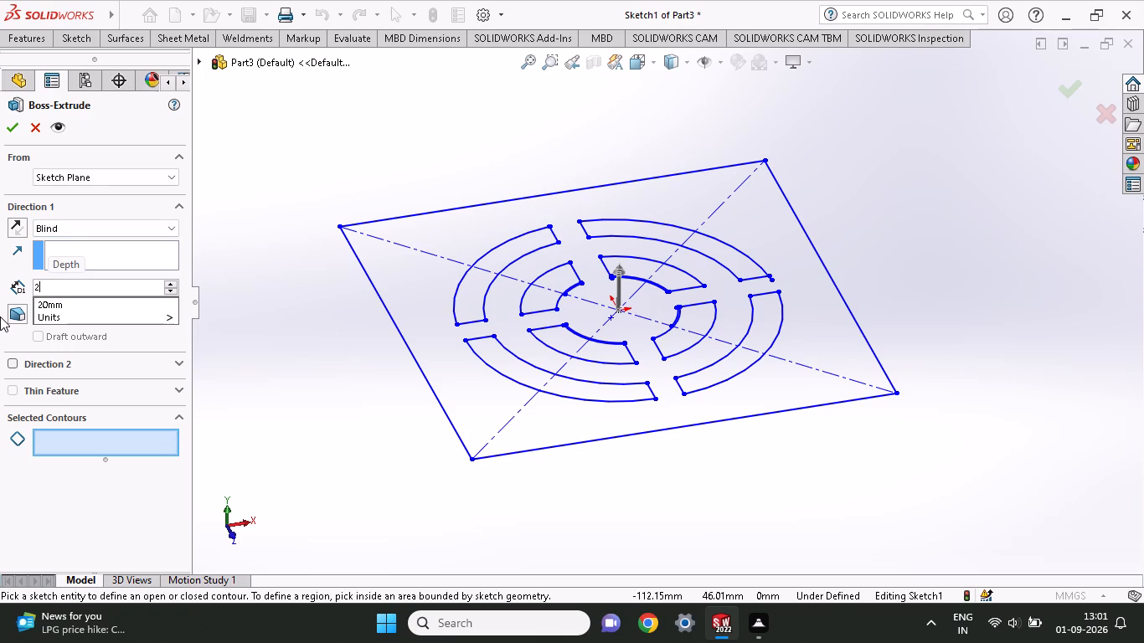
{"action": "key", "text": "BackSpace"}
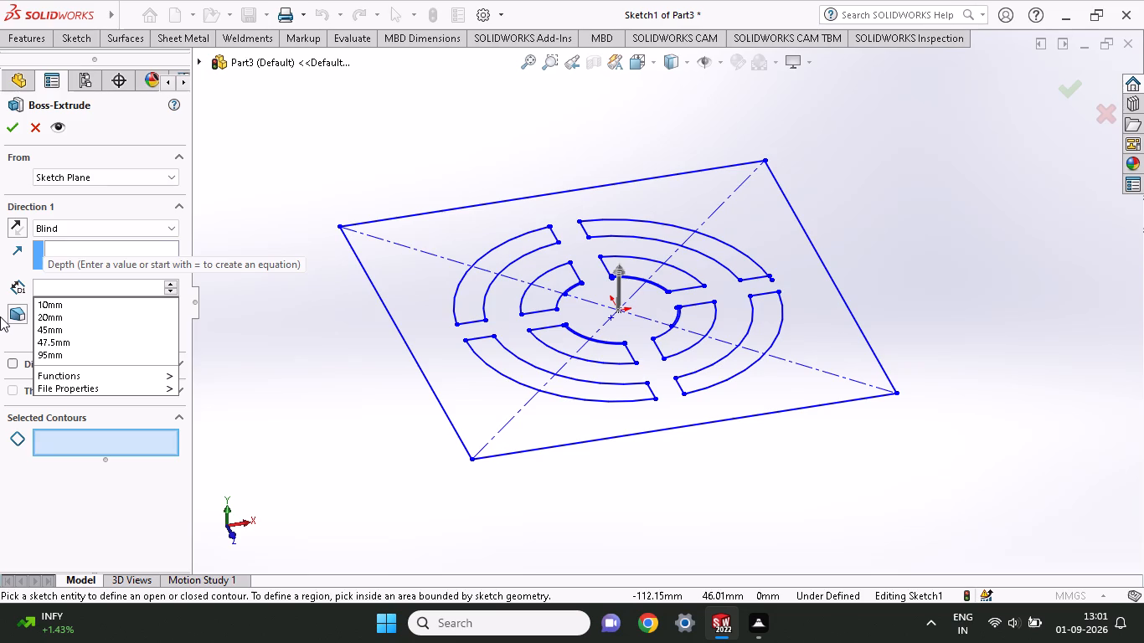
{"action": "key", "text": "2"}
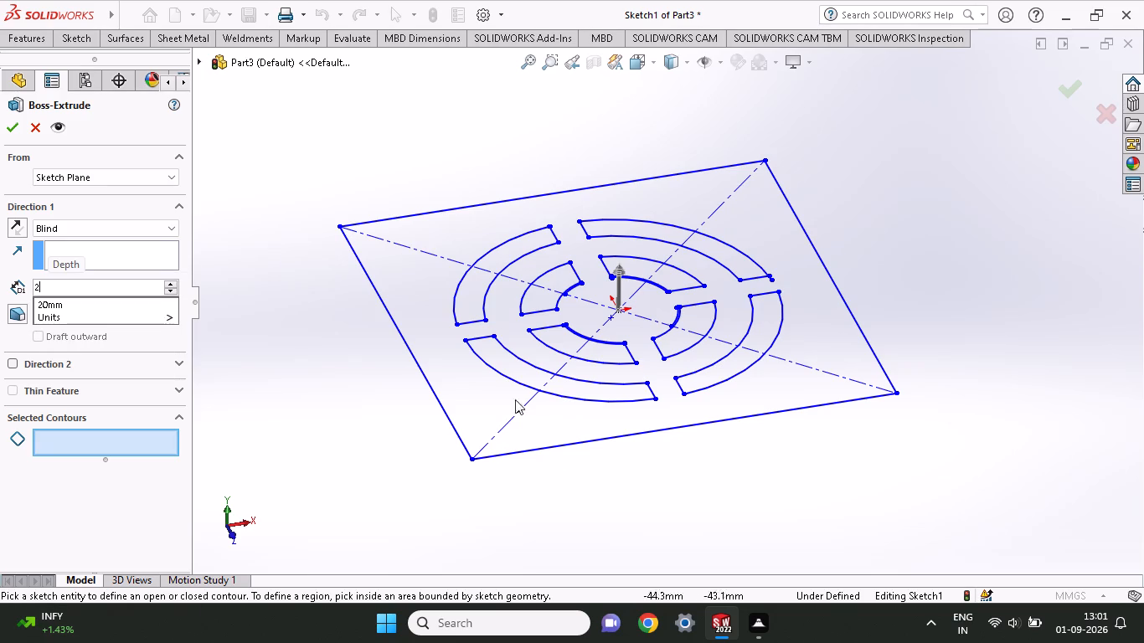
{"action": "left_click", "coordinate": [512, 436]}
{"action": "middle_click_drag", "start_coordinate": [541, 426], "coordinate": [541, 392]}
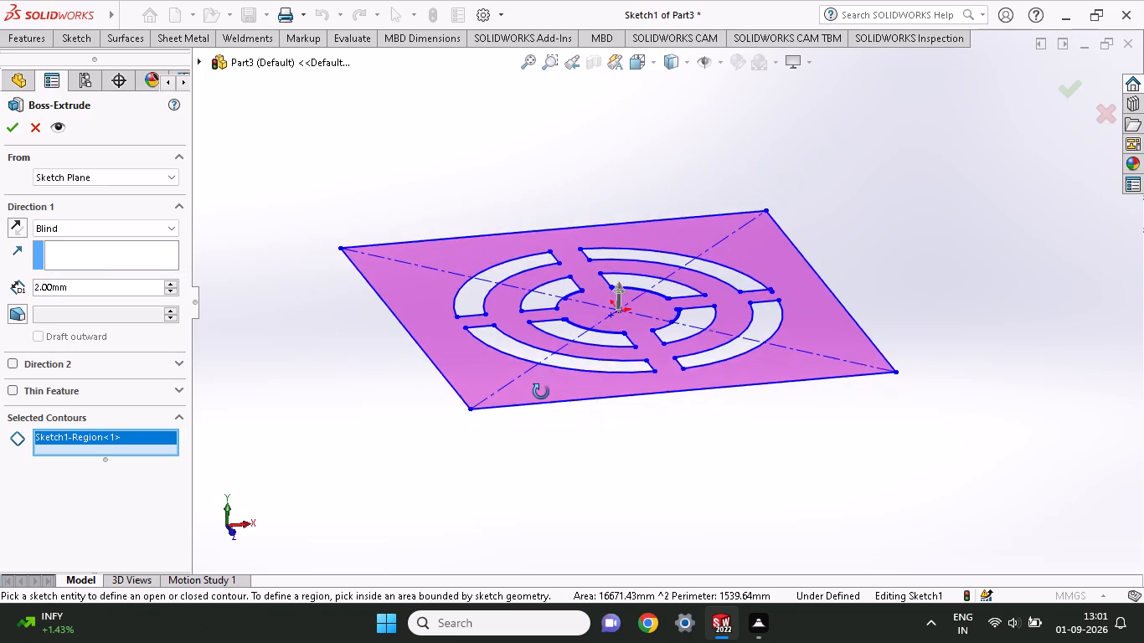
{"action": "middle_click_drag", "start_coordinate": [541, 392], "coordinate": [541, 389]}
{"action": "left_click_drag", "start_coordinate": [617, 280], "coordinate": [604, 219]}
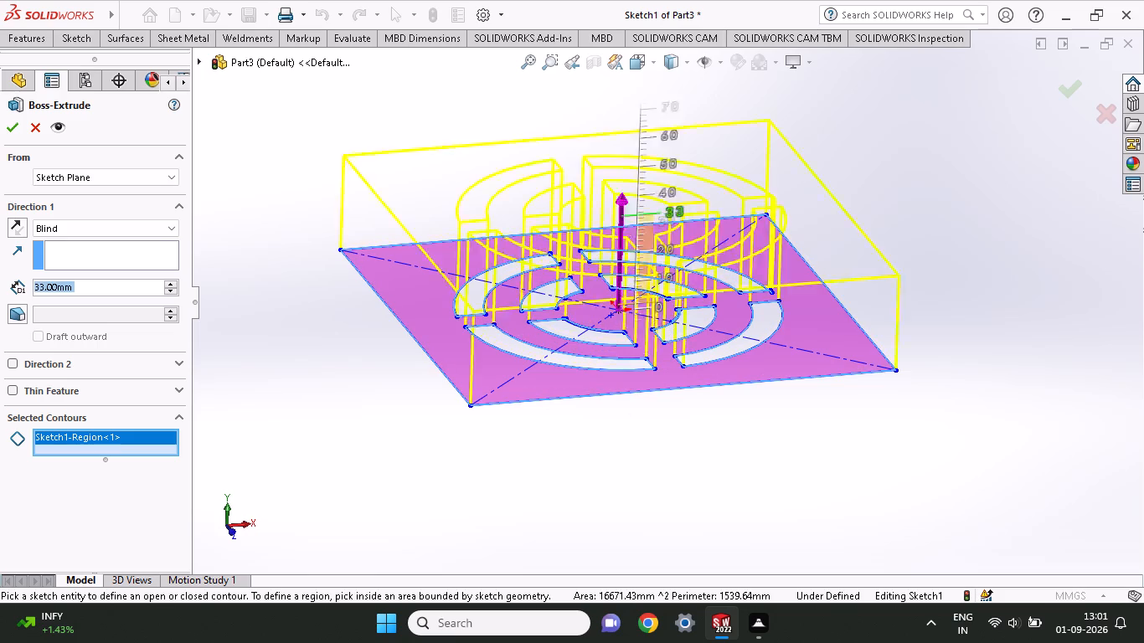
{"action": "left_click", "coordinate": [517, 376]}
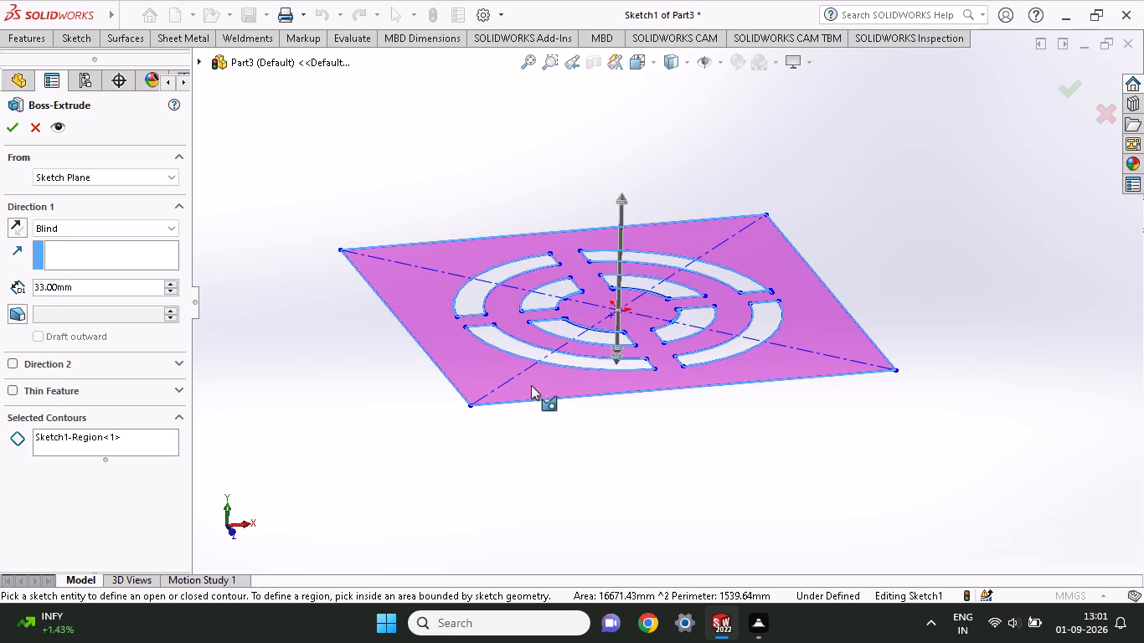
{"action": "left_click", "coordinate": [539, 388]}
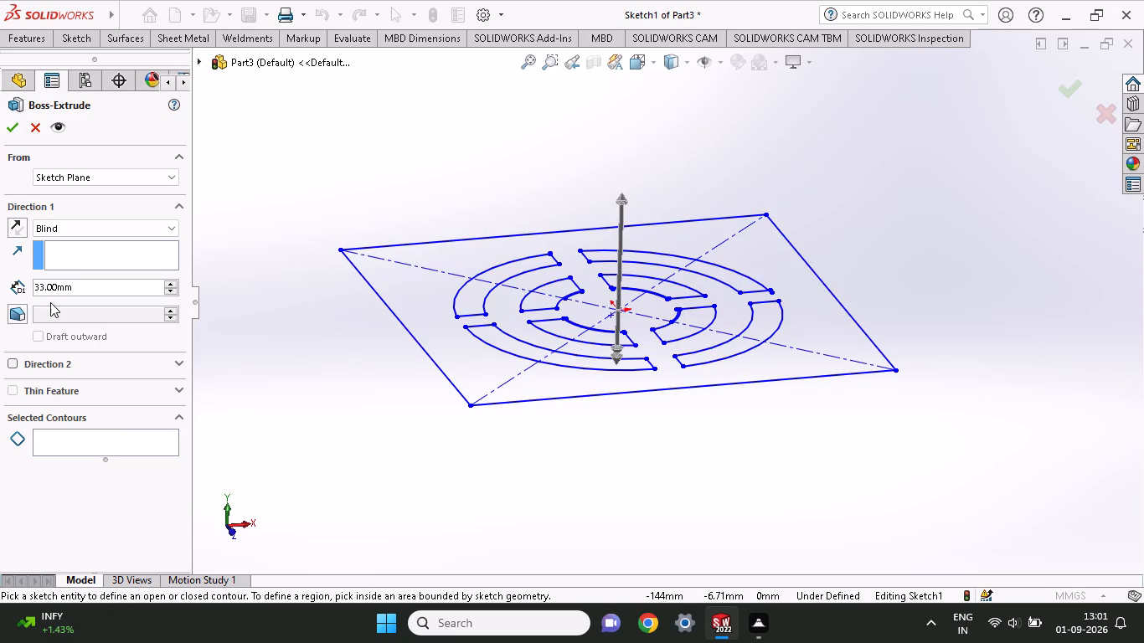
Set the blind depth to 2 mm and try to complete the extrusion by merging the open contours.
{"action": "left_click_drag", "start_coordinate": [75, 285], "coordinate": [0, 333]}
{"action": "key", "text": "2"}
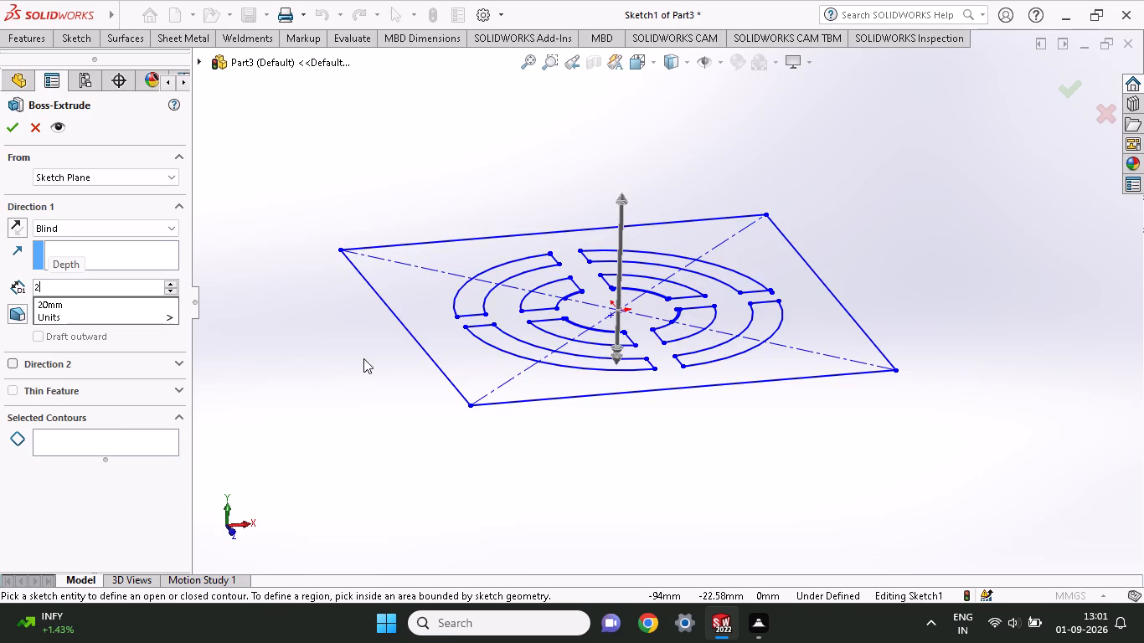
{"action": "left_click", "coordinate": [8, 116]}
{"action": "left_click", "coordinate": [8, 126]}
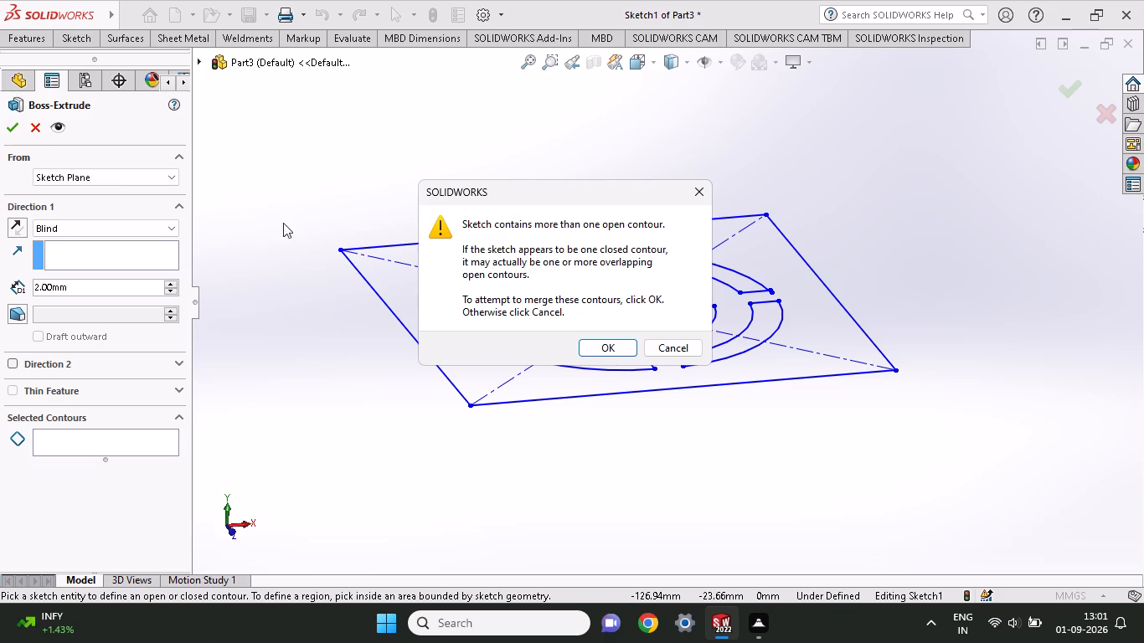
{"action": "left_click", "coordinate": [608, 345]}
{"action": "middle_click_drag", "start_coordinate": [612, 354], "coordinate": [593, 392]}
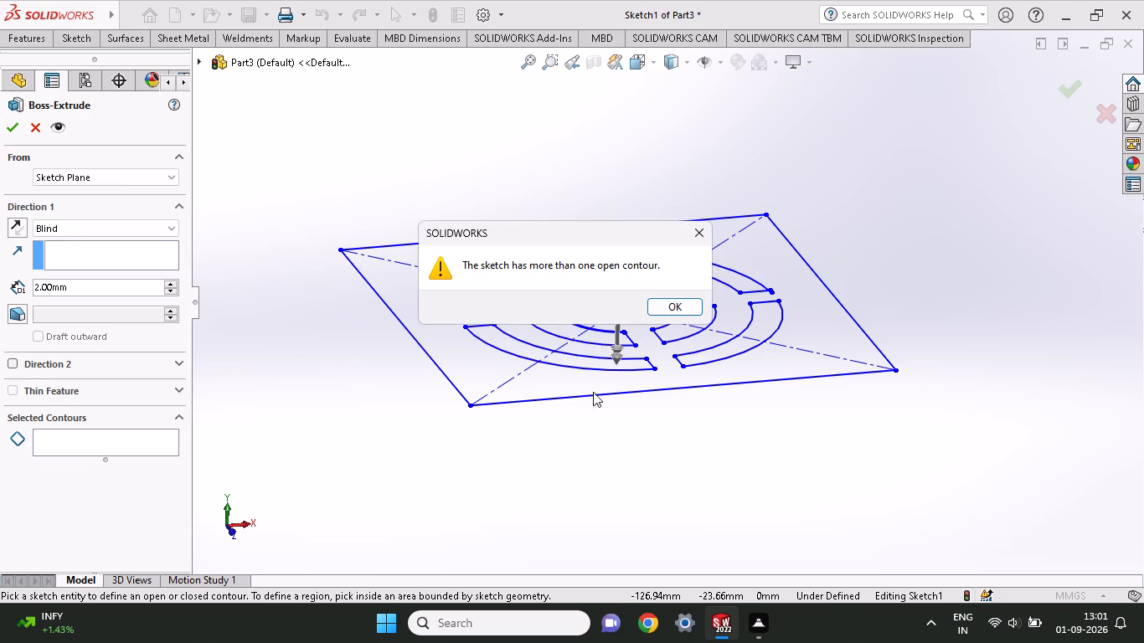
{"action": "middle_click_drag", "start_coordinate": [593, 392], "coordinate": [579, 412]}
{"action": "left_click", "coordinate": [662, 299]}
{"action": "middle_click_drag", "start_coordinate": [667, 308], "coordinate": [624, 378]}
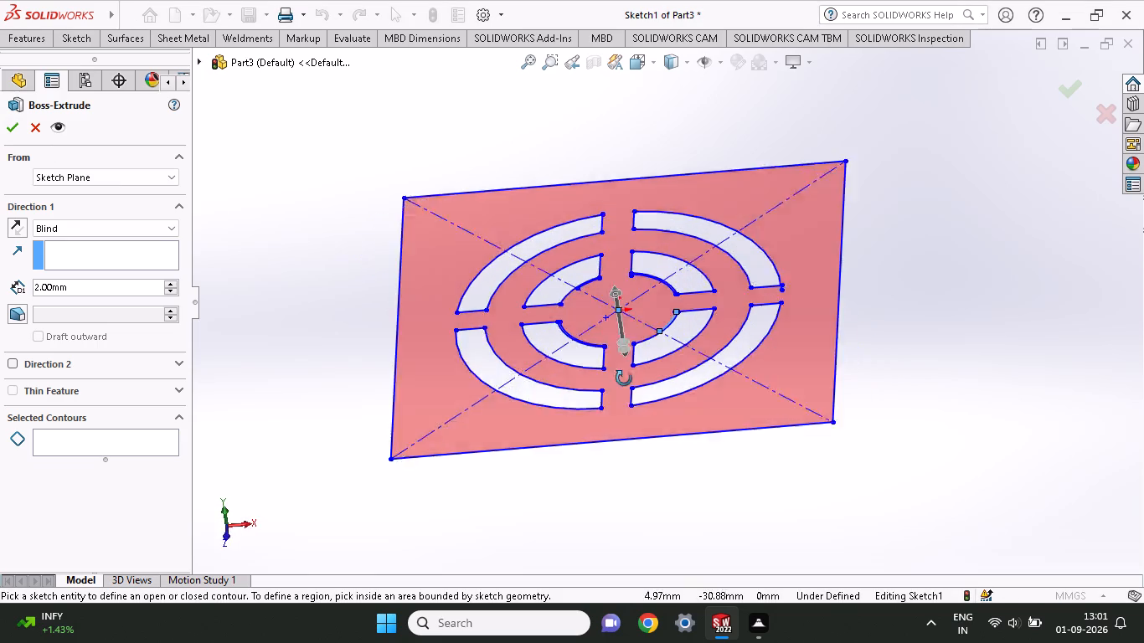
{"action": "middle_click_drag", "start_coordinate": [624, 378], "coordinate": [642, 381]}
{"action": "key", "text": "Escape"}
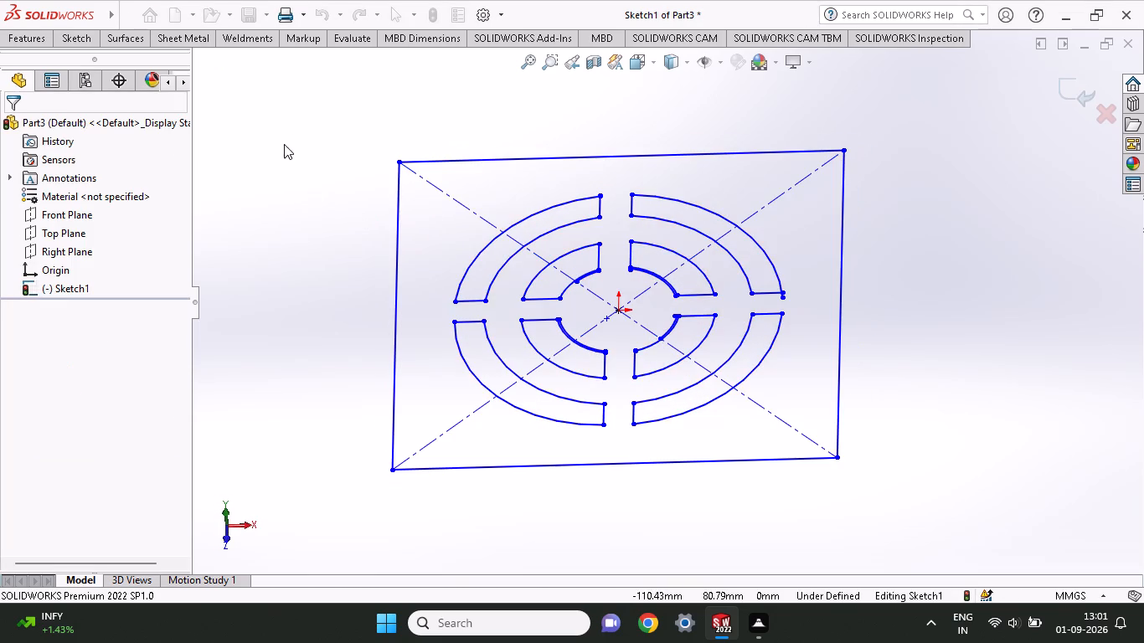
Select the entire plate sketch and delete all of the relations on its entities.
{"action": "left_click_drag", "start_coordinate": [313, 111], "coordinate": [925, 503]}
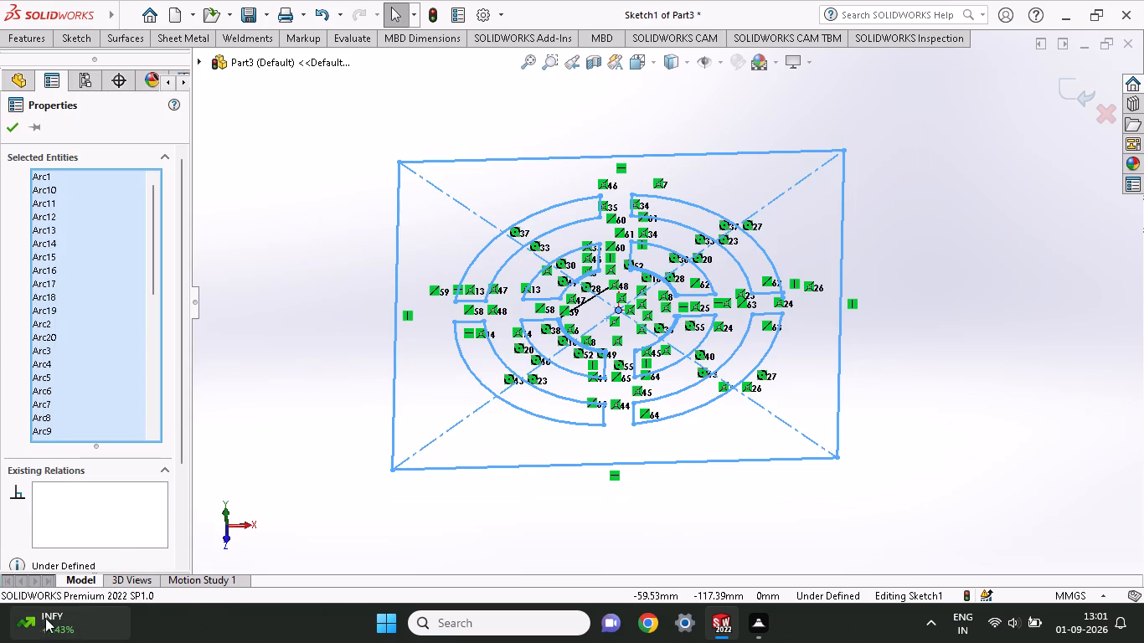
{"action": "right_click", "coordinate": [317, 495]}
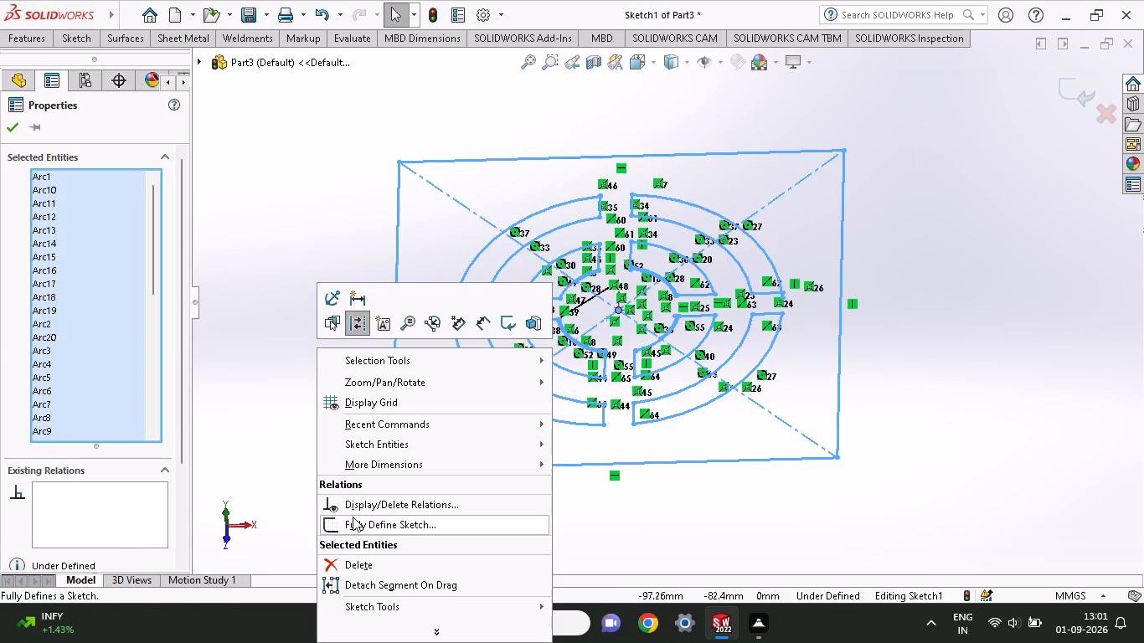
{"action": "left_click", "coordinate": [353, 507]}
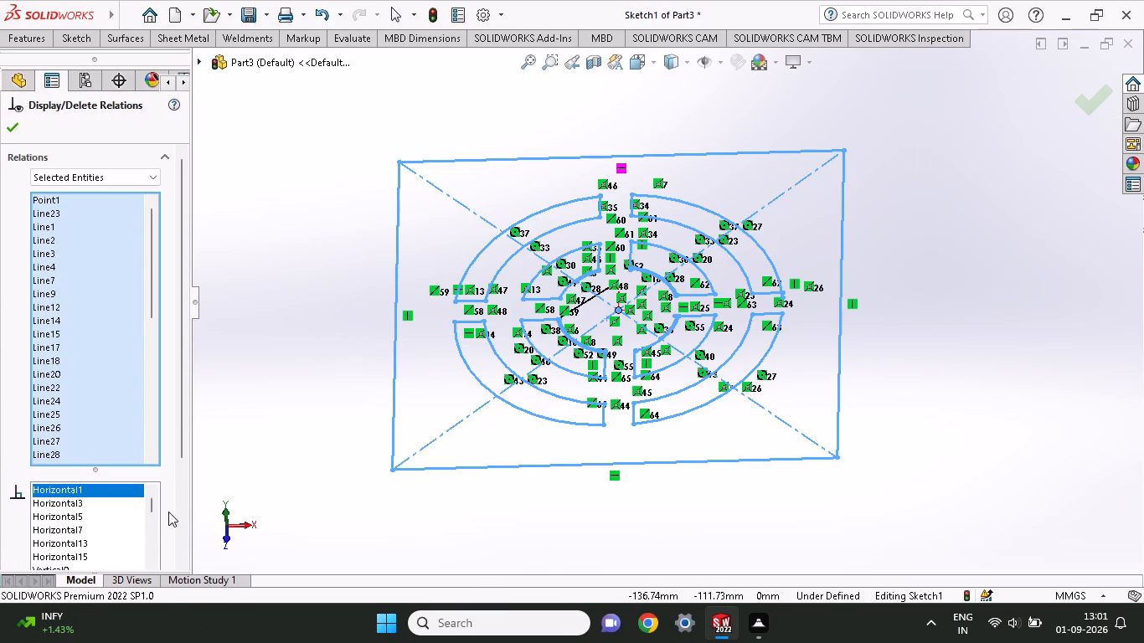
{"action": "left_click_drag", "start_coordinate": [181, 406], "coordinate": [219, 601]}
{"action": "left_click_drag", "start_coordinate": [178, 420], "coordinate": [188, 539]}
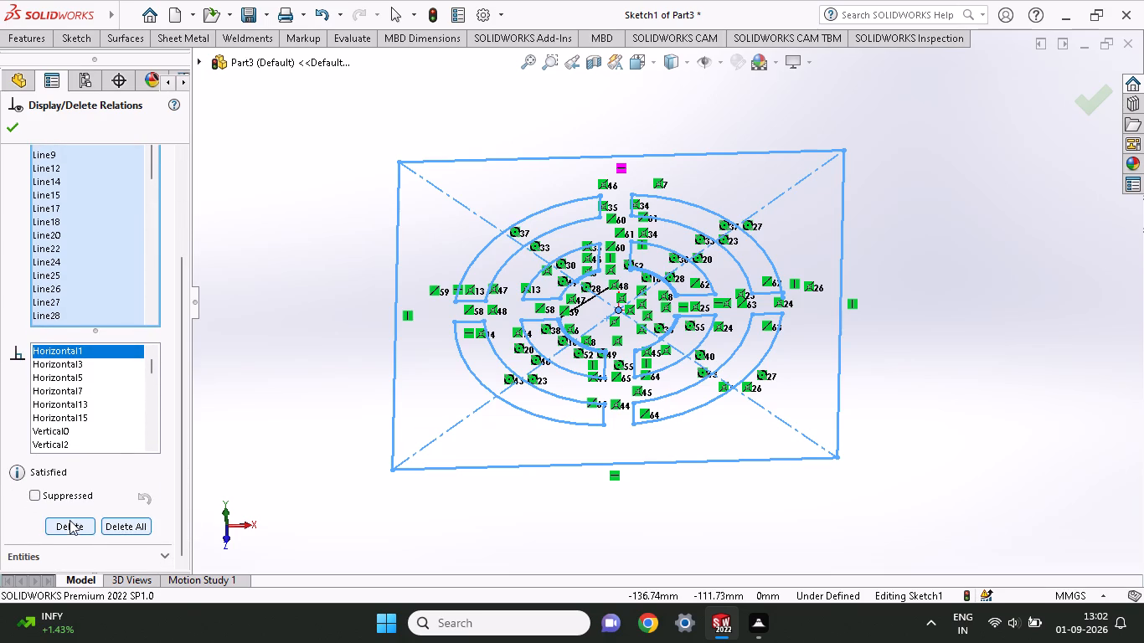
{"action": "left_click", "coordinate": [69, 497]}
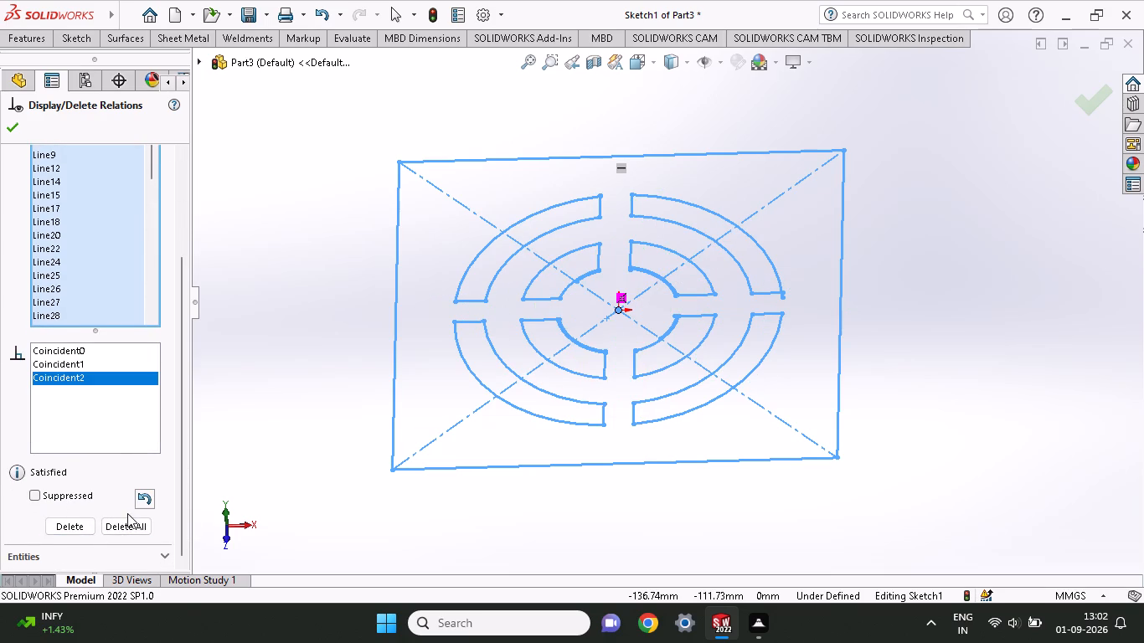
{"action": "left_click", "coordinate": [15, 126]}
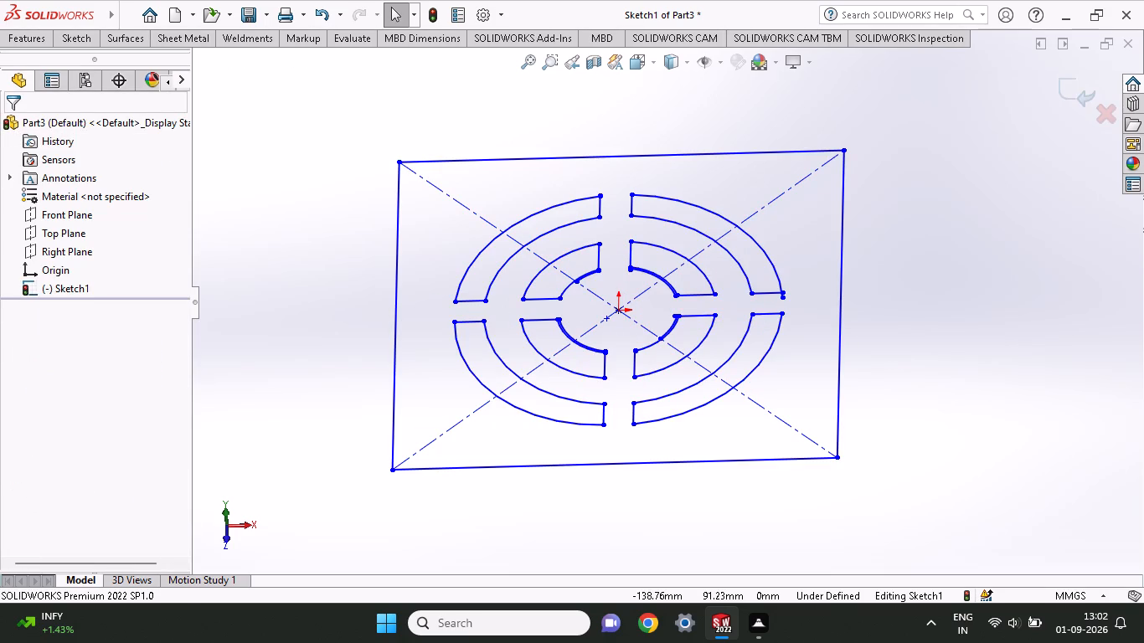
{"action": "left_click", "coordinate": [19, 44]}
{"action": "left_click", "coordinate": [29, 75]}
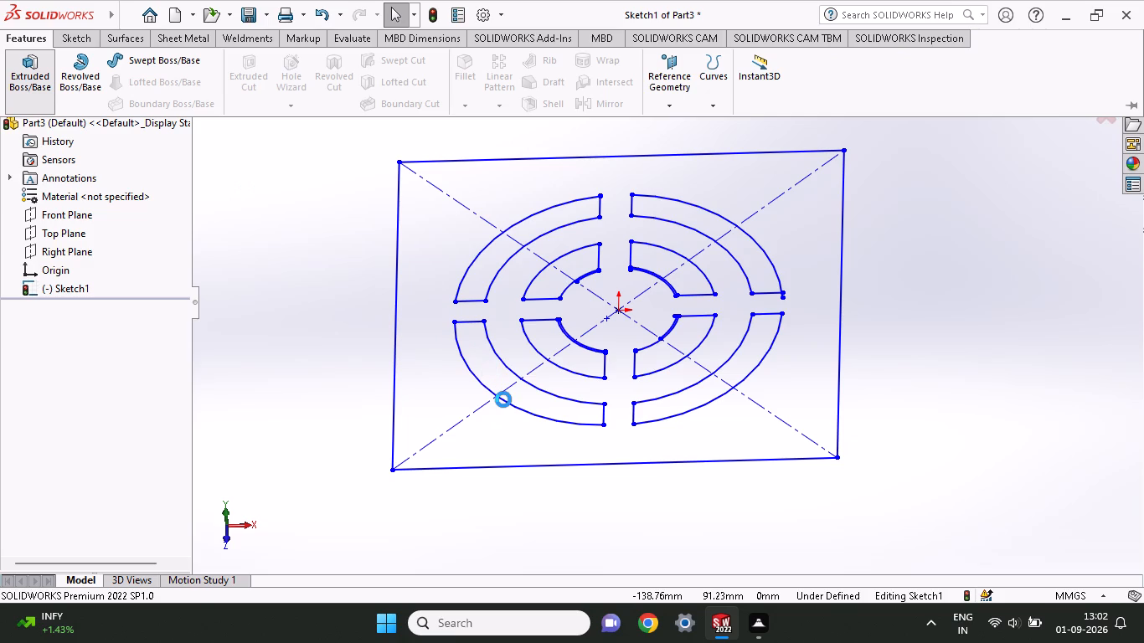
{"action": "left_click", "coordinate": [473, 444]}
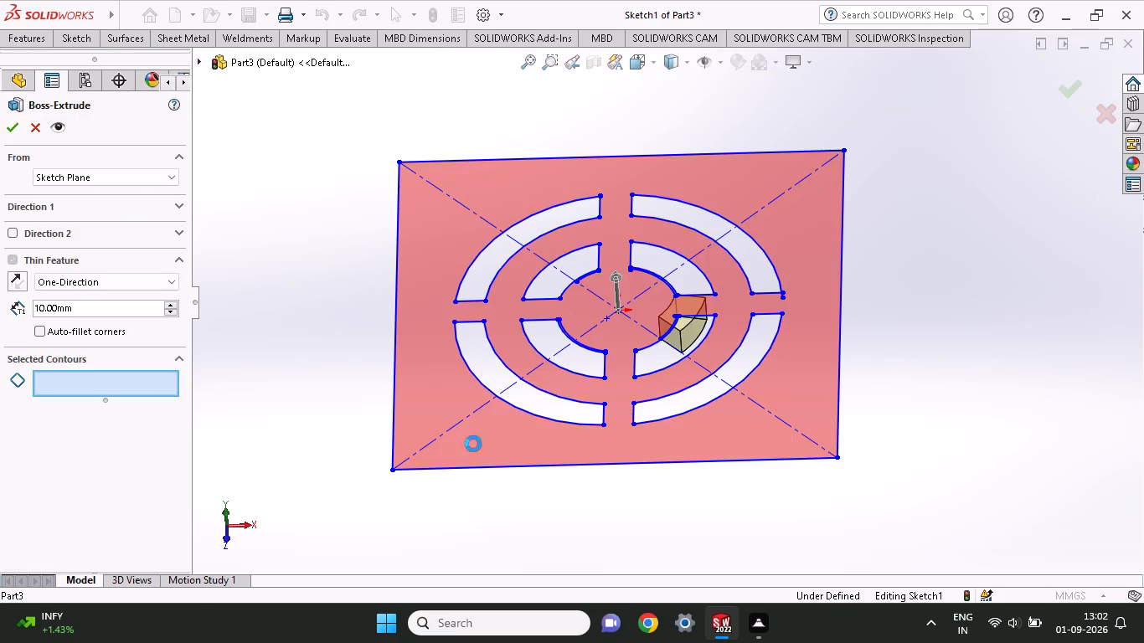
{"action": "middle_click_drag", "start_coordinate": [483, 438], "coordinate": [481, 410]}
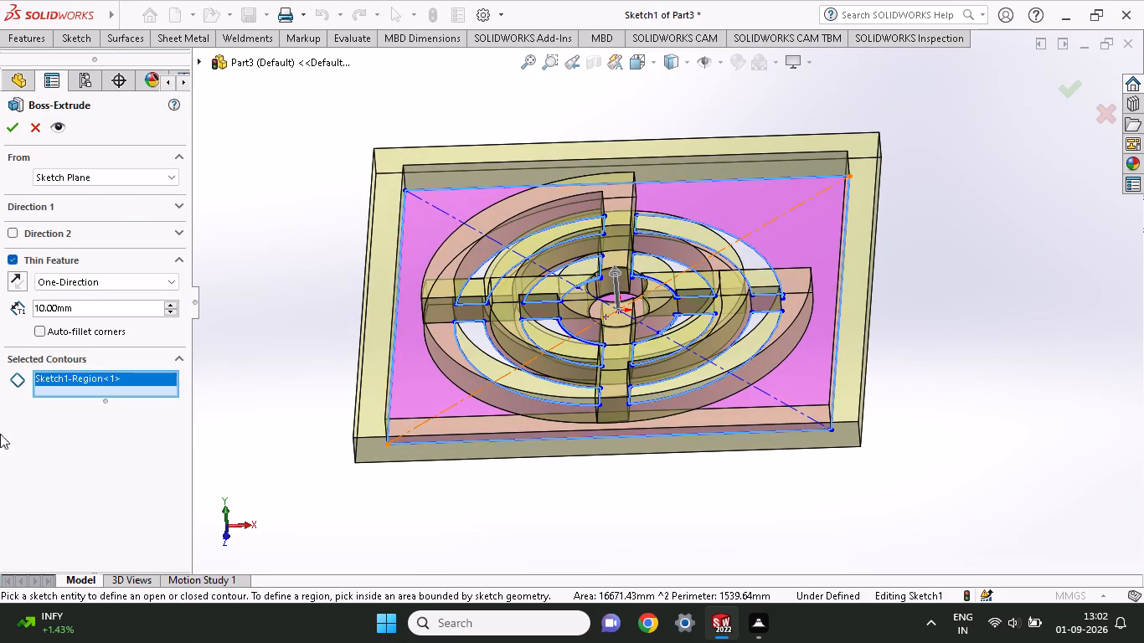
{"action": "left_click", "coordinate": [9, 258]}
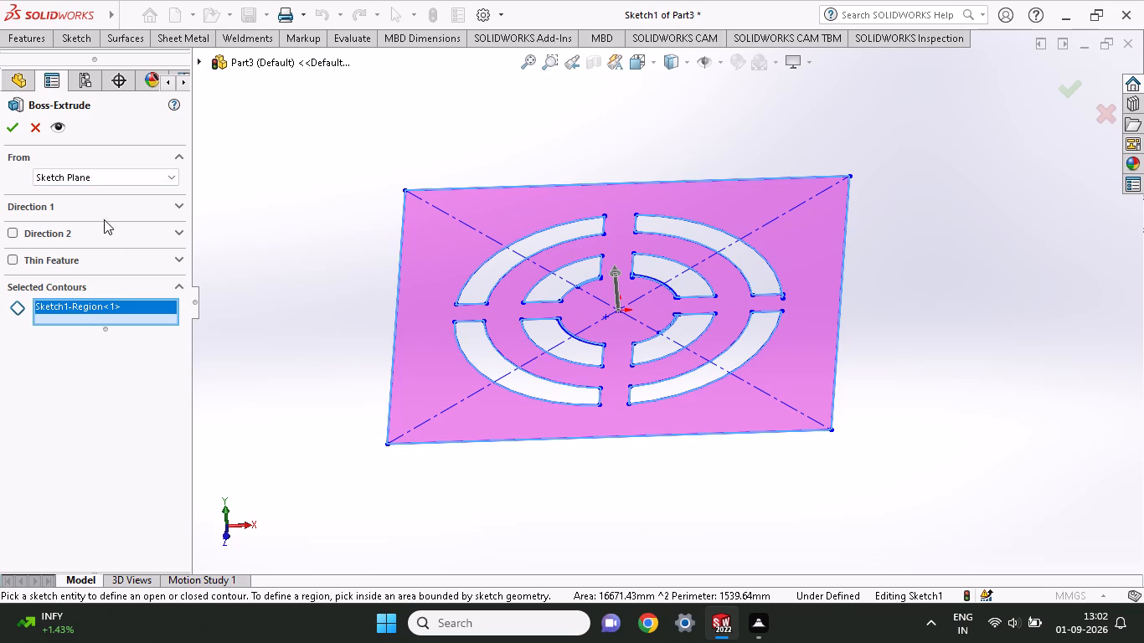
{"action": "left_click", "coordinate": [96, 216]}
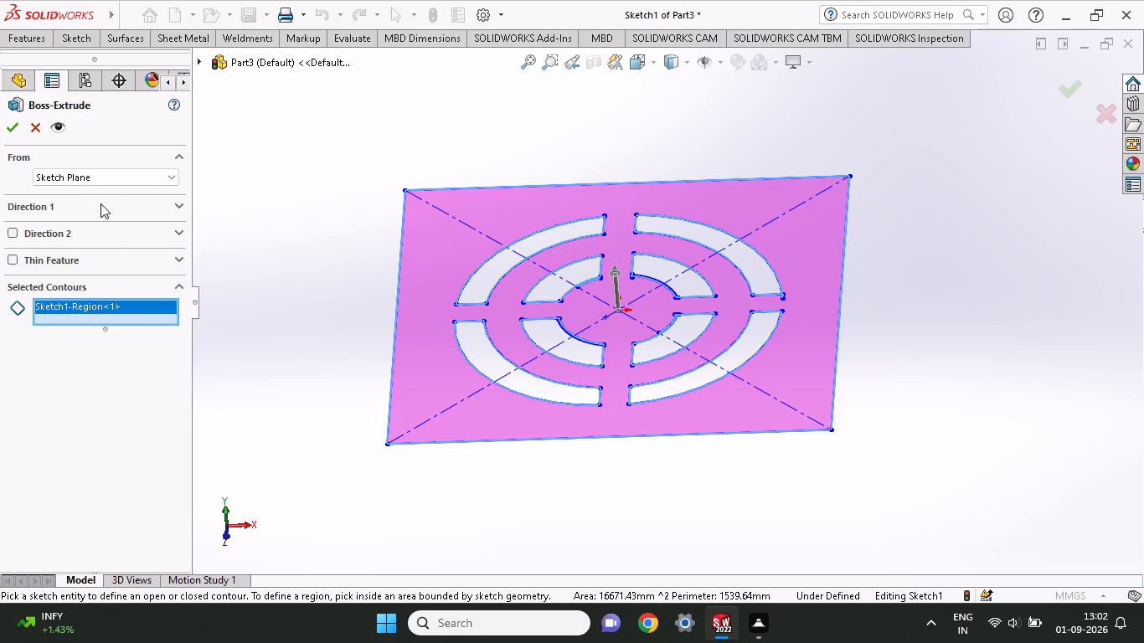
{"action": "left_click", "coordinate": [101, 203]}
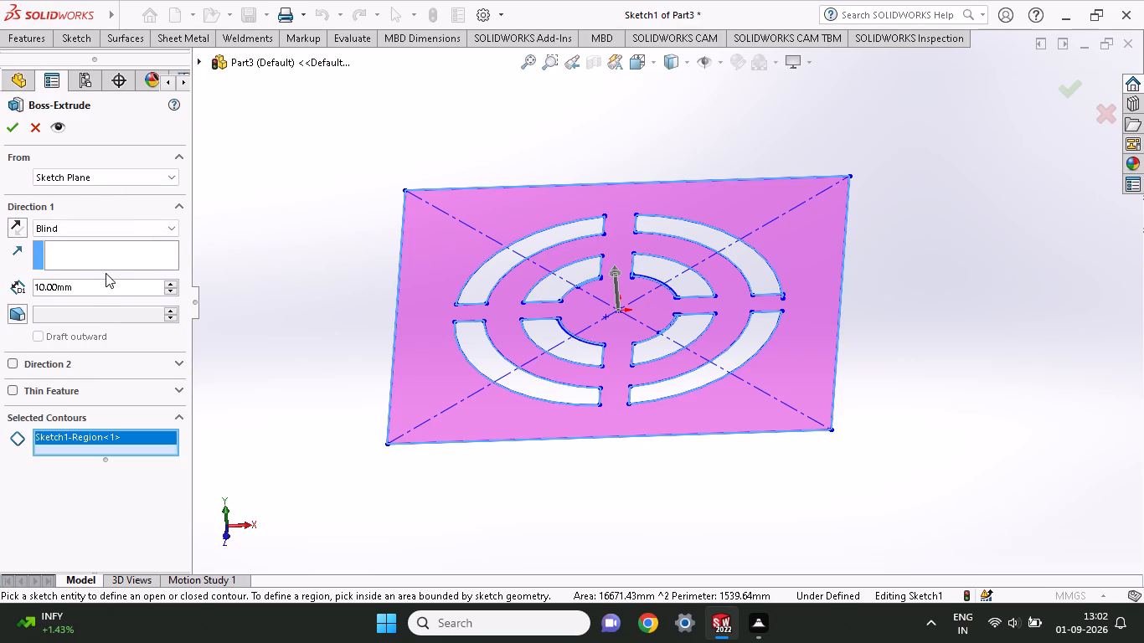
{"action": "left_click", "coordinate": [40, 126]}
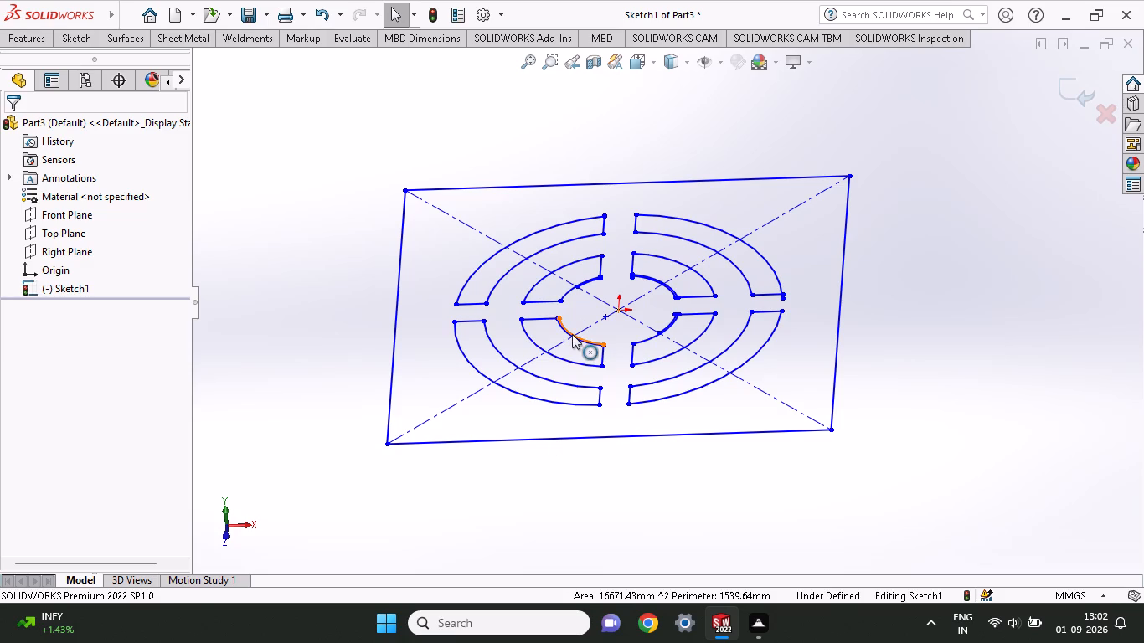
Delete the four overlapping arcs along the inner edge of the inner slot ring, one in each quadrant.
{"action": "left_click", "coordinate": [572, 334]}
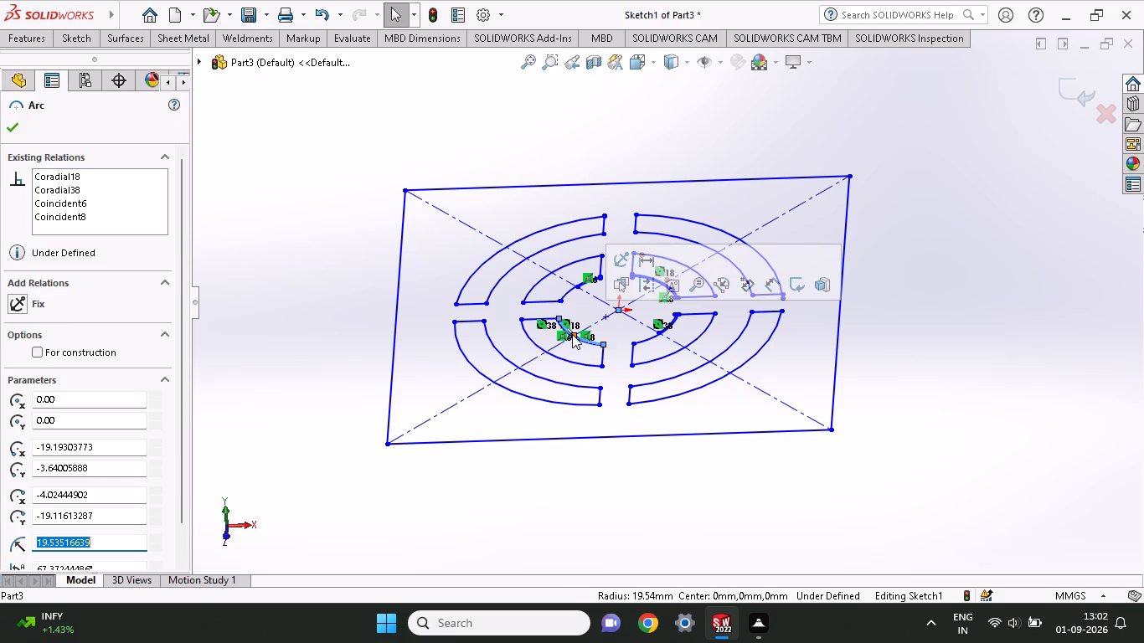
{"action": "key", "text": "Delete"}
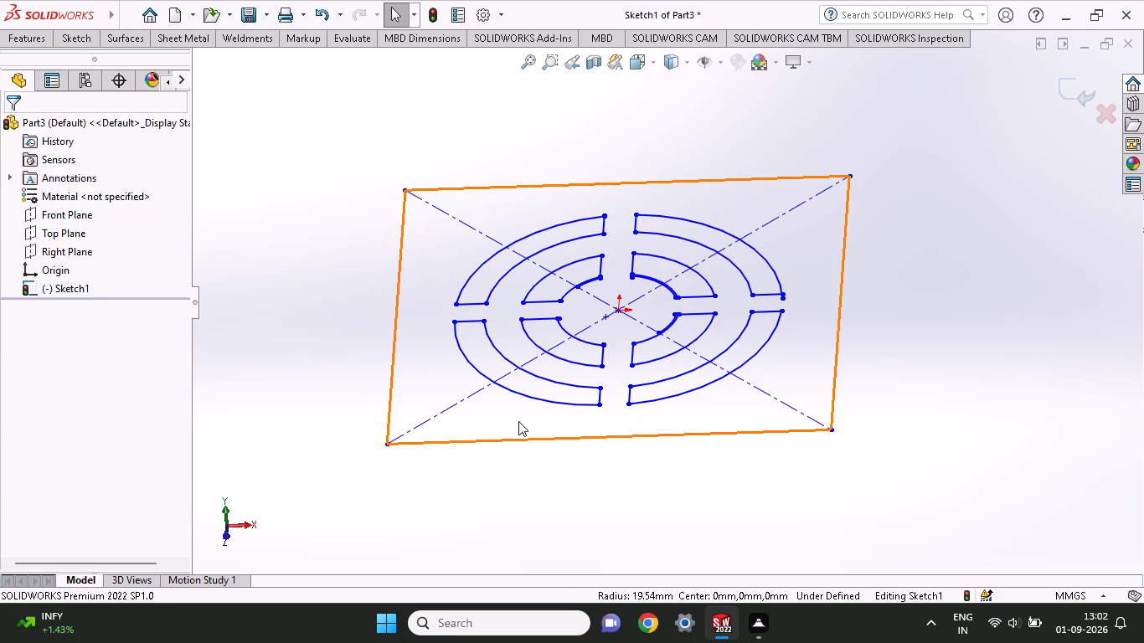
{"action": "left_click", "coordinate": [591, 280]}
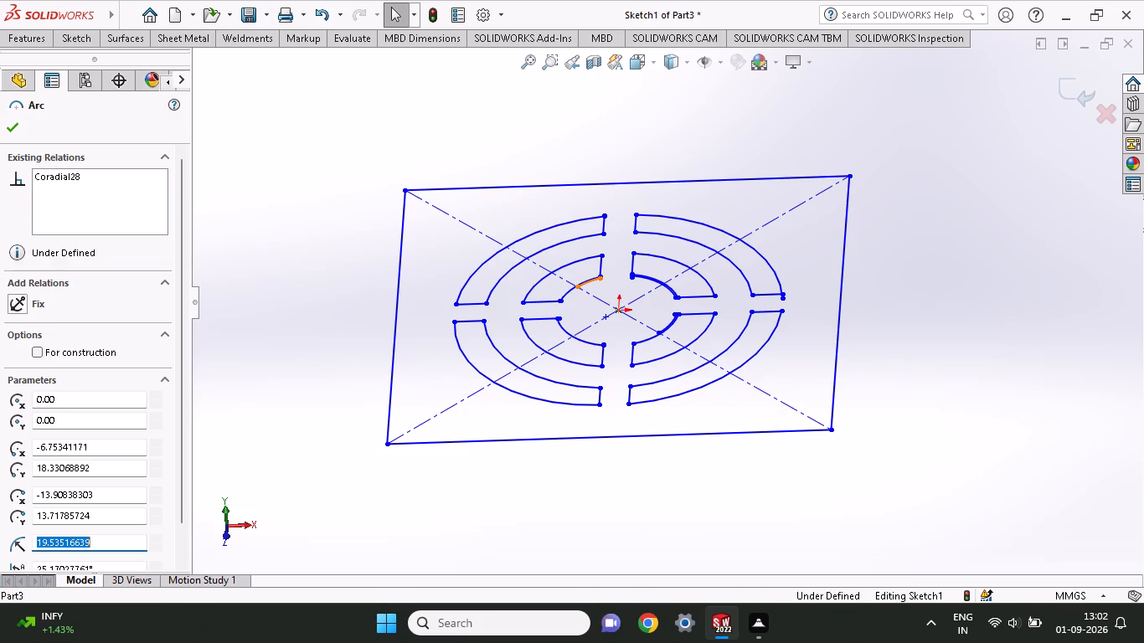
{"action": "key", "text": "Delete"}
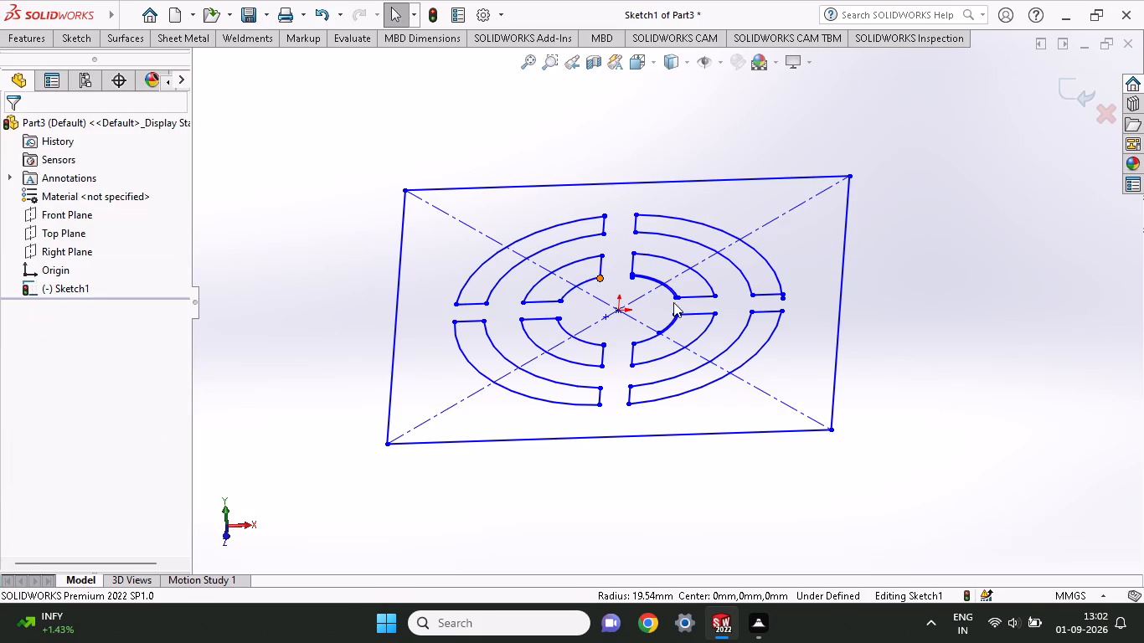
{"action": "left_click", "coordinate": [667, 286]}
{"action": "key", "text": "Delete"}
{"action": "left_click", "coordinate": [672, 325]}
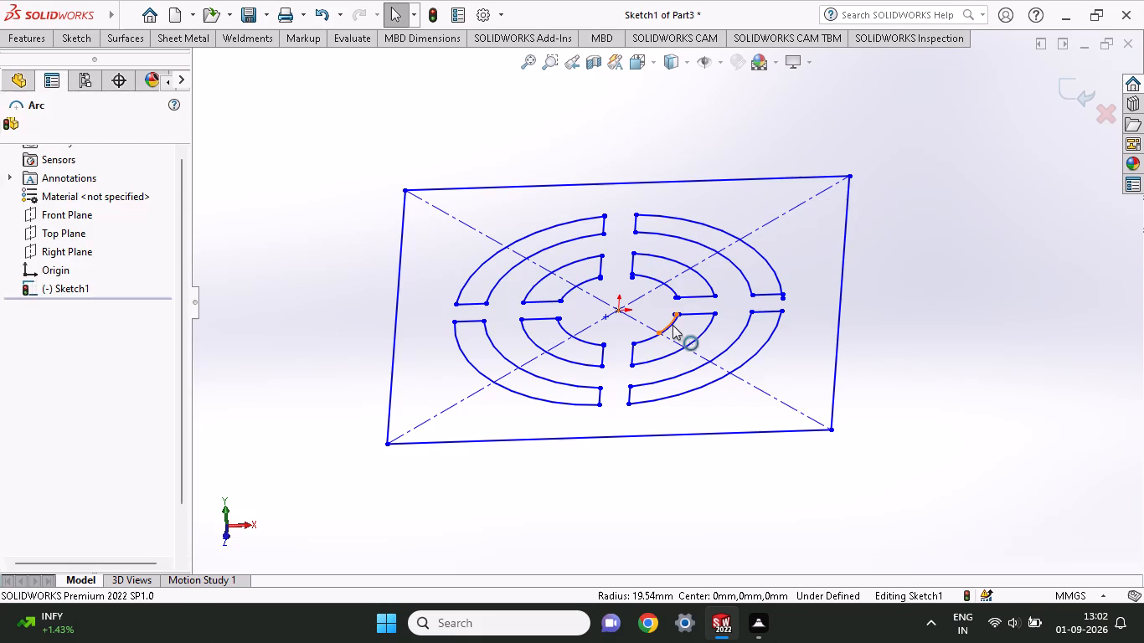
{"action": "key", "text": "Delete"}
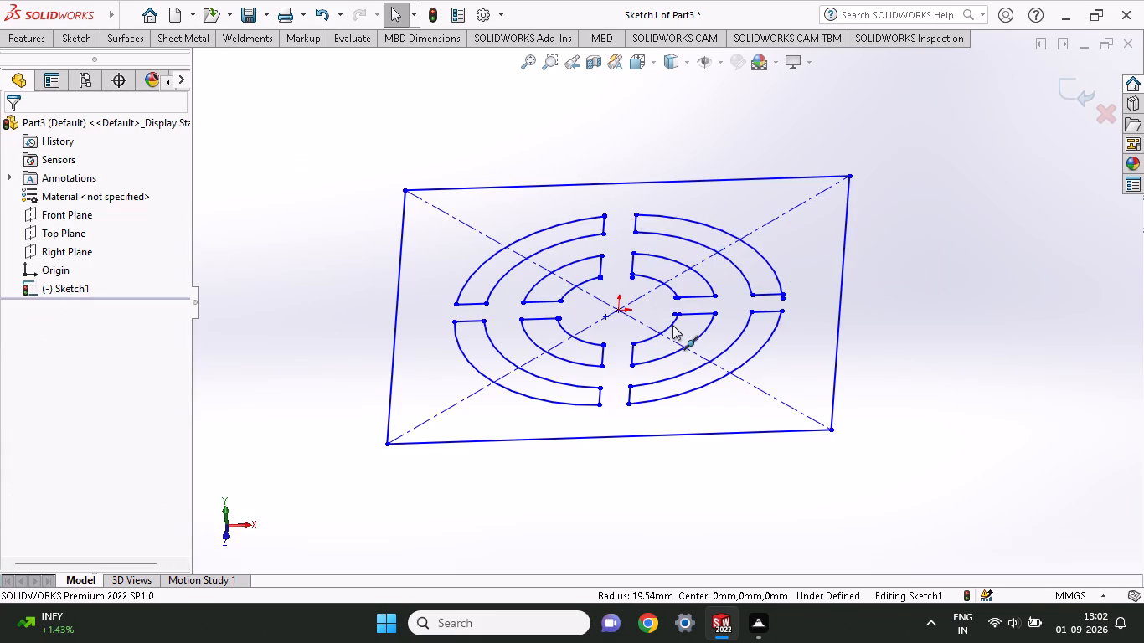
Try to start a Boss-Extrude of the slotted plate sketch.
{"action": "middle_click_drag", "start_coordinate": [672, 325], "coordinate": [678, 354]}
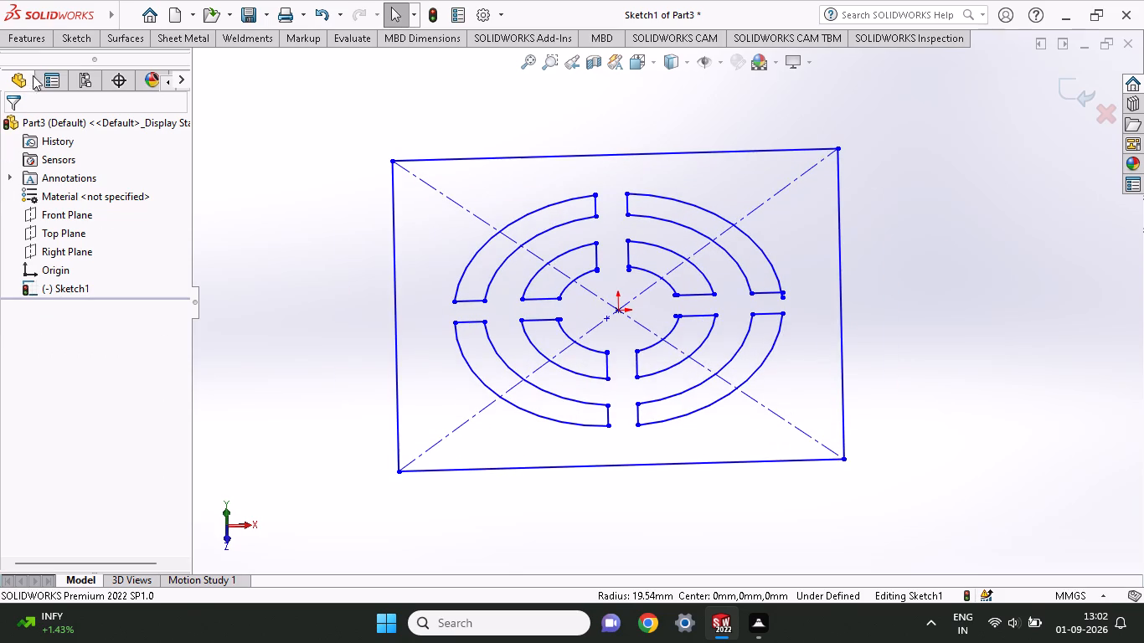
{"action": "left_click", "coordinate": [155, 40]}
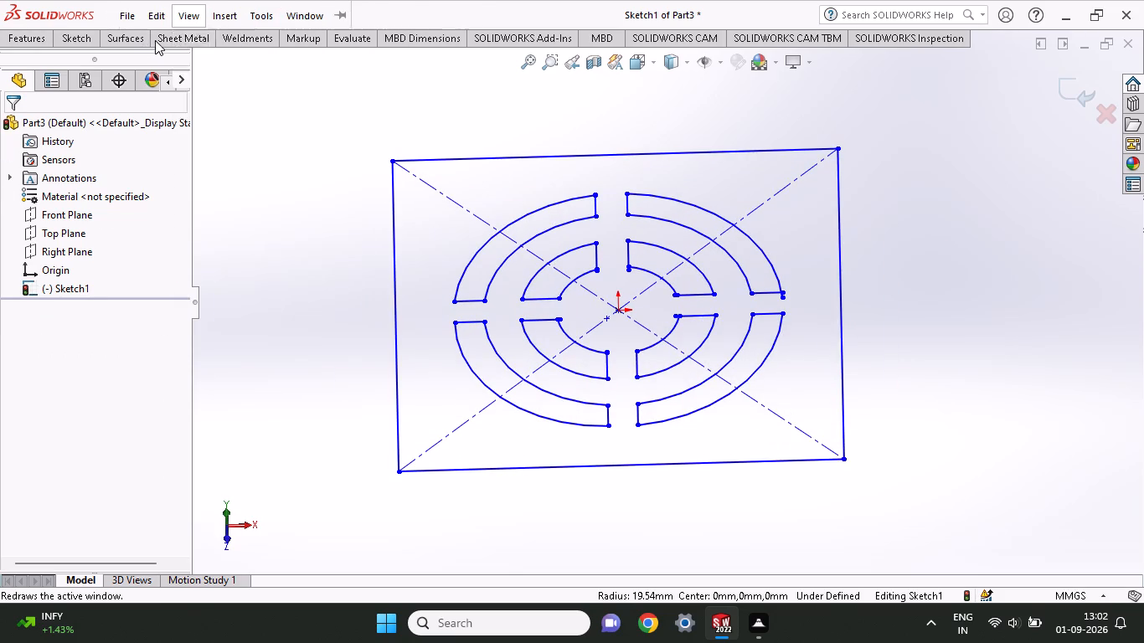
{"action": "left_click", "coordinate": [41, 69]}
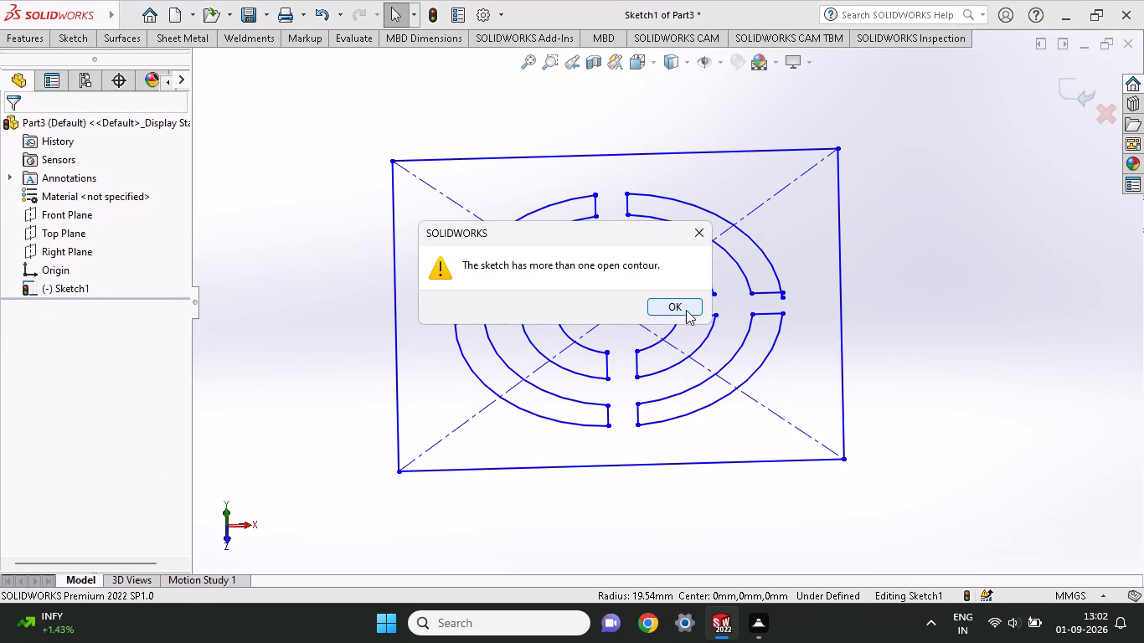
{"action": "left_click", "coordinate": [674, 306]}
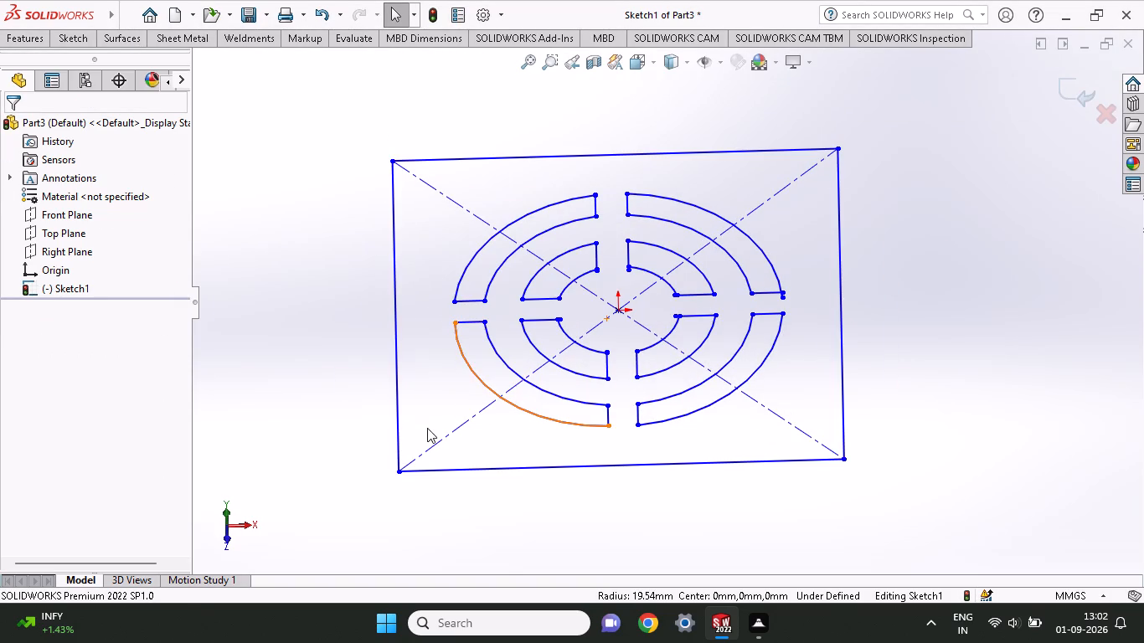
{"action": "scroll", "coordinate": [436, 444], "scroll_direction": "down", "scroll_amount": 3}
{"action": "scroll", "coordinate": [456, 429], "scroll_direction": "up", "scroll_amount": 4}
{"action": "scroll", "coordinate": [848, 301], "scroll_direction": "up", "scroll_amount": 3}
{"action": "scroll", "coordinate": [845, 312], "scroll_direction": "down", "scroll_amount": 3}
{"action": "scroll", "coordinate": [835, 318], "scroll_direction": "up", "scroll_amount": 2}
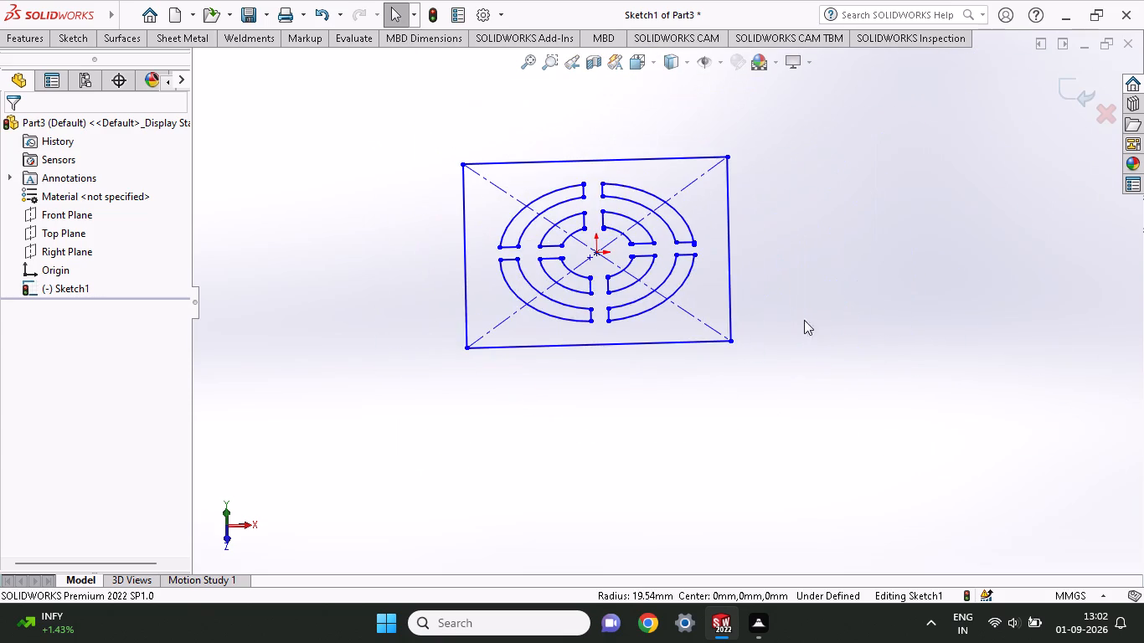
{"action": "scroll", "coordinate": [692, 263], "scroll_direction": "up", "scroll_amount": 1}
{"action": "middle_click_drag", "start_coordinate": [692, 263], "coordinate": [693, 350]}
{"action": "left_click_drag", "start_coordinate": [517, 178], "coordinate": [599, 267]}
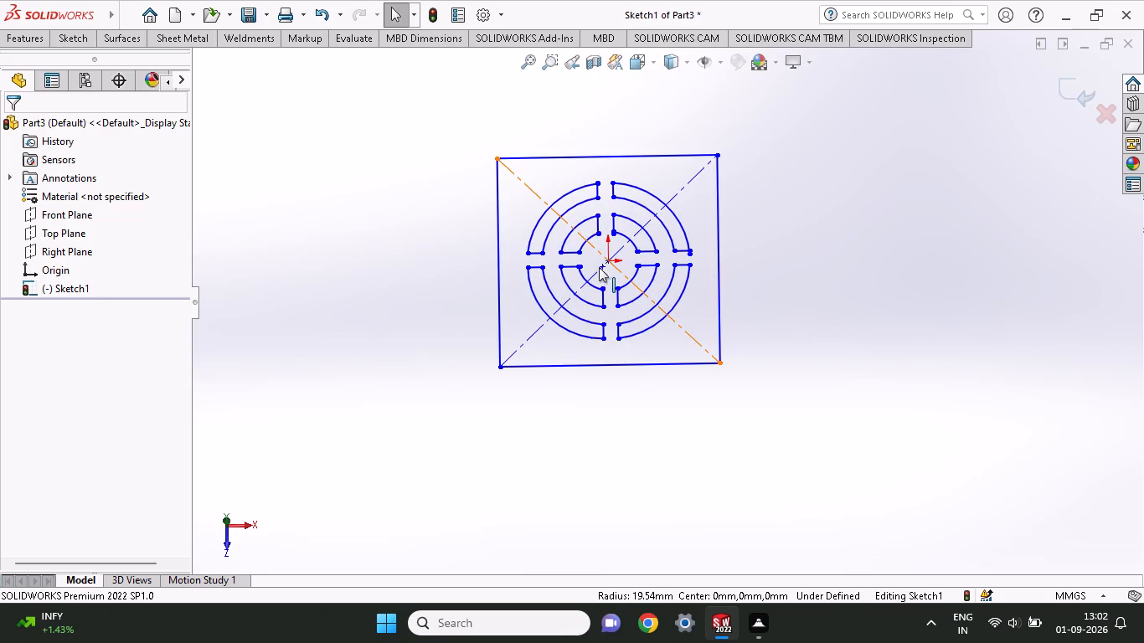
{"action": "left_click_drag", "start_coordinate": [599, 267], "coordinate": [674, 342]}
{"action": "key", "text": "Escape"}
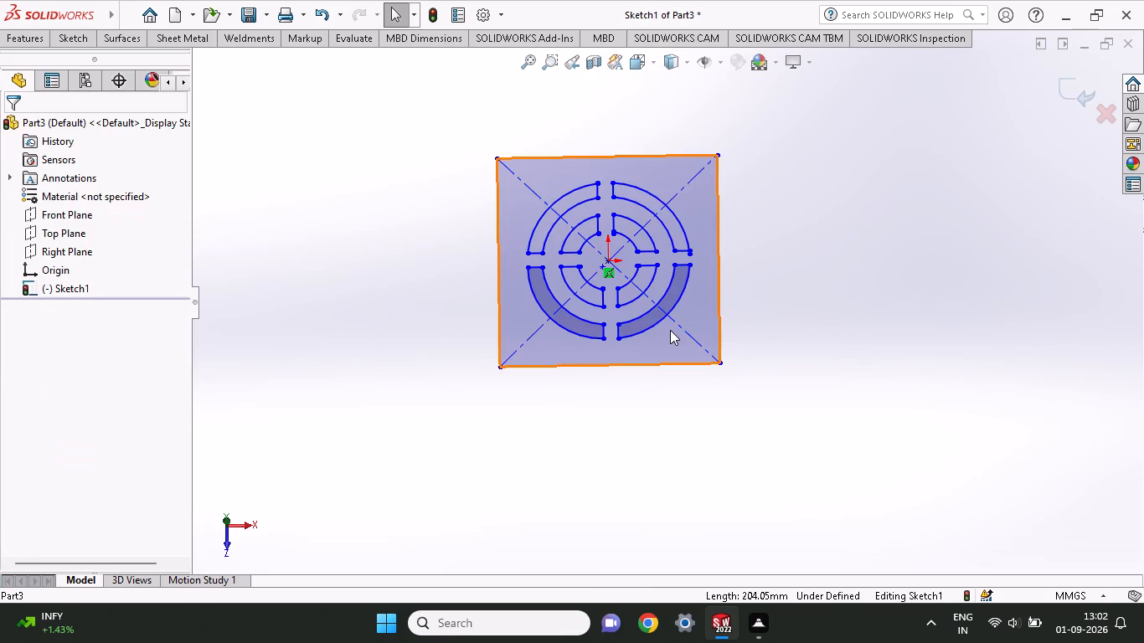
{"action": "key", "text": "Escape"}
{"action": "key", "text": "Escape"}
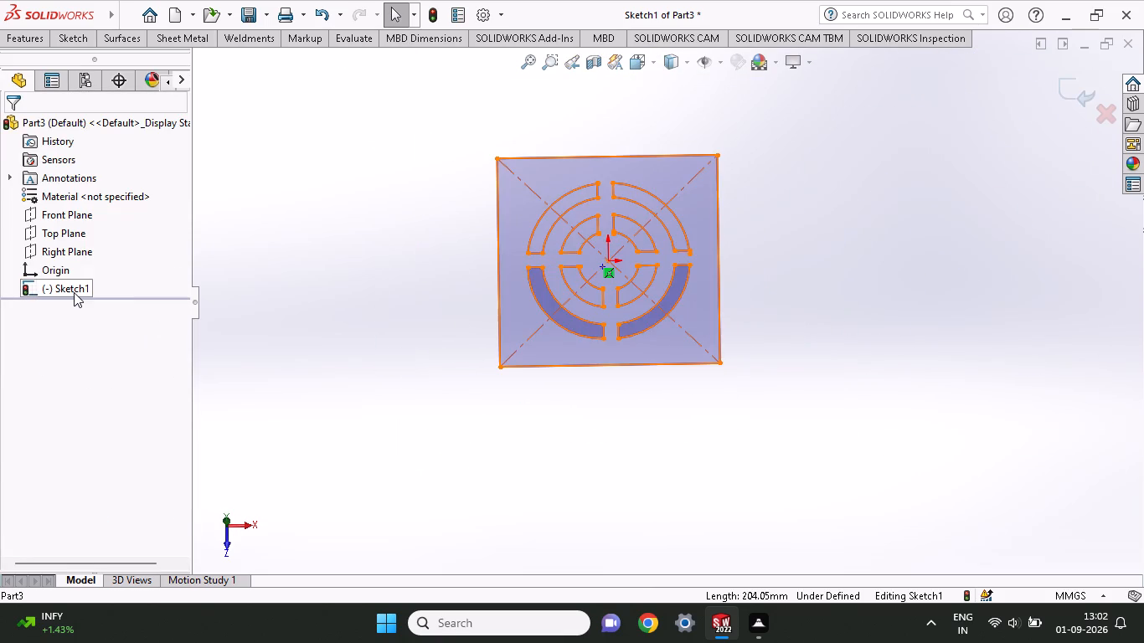
Undo the sketch edits back to the square with four full concentric circles and three narrow rectangles, before the lower rectangle and the trimming.
{"action": "key", "text": "ctrl+z"}
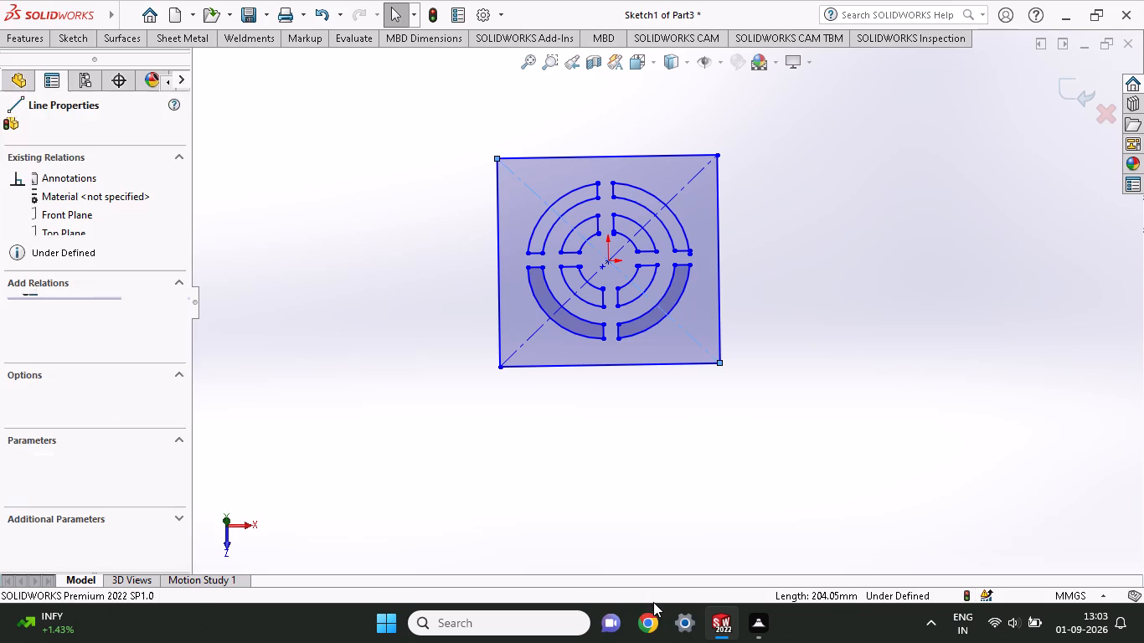
{"action": "key", "text": "ctrl+z"}
{"action": "key", "text": "ctrl+z"}
{"action": "key", "text": "ctrl+z"}
{"action": "key", "text": "ctrl+z"}
{"action": "key", "text": "ctrl+z"}
{"action": "key", "text": "ctrl+z"}
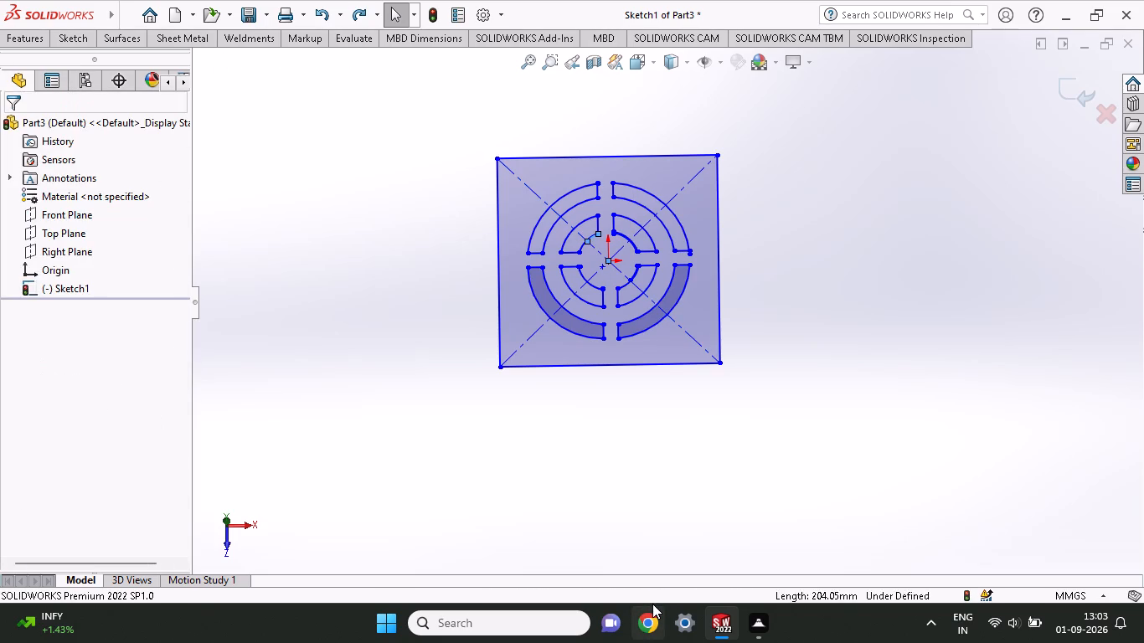
{"action": "key", "text": "ctrl+z"}
{"action": "key", "text": "ctrl+z"}
{"action": "key", "text": "ctrl+z"}
{"action": "key", "text": "ctrl+z"}
{"action": "key", "text": "ctrl+z"}
{"action": "key", "text": "ctrl+z"}
{"action": "key", "text": "ctrl+z"}
{"action": "key", "text": "ctrl+z"}
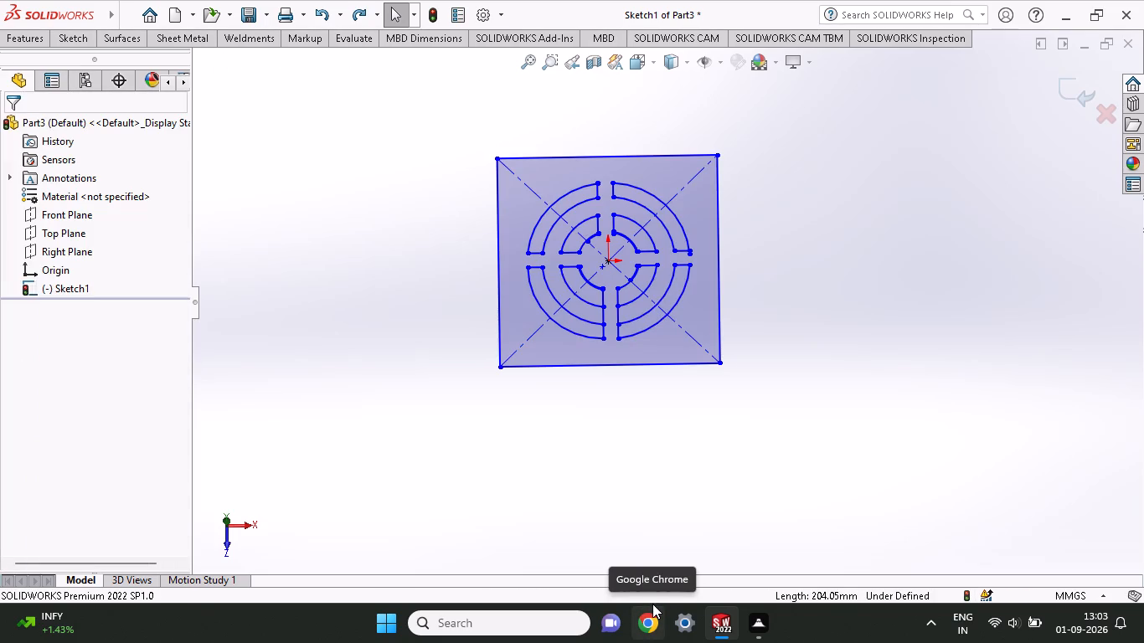
{"action": "key", "text": "ctrl+z"}
{"action": "key", "text": "ctrl+z"}
{"action": "key", "text": "ctrl+z"}
{"action": "key", "text": "ctrl+z"}
{"action": "key", "text": "ctrl+z"}
{"action": "key", "text": "ctrl+z"}
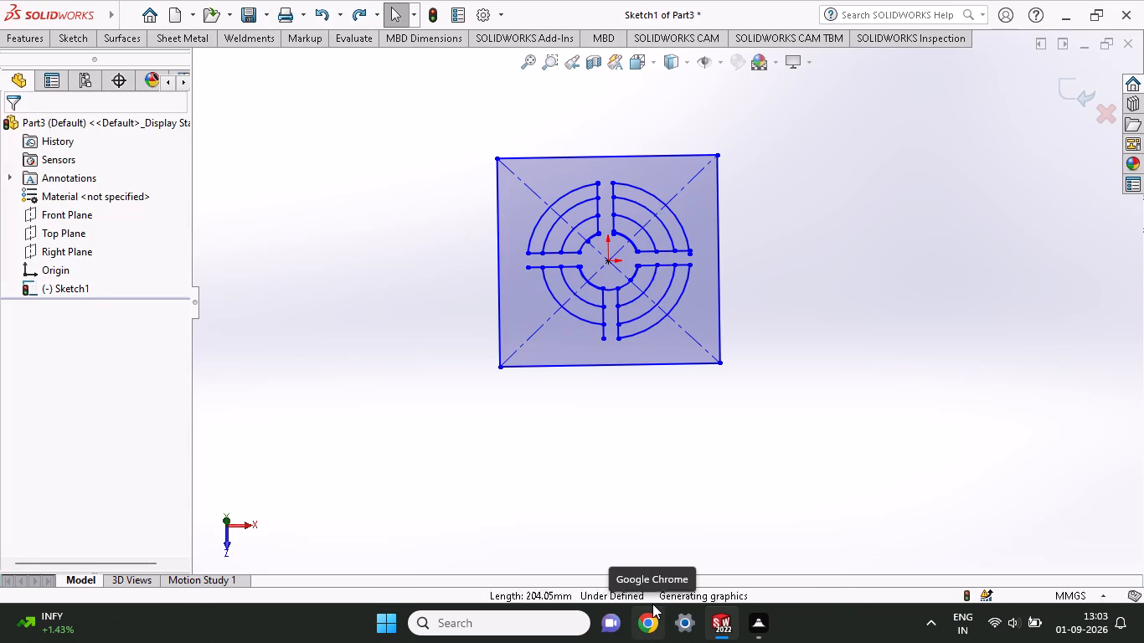
{"action": "key", "text": "ctrl+z"}
{"action": "key", "text": "ctrl+z"}
{"action": "key", "text": "ctrl+z"}
{"action": "key", "text": "ctrl+z"}
{"action": "key", "text": "ctrl+z"}
{"action": "key", "text": "ctrl+z"}
{"action": "key", "text": "ctrl+z"}
{"action": "key", "text": "ctrl+z"}
{"action": "key", "text": "ctrl+z"}
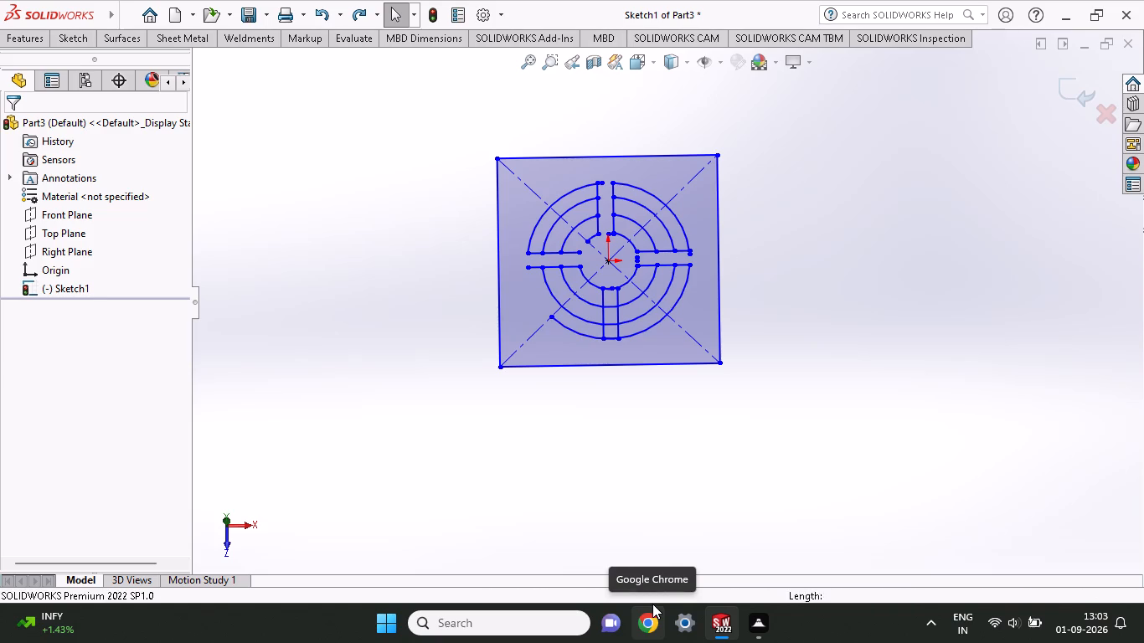
{"action": "key", "text": "ctrl+z"}
{"action": "key", "text": "ctrl+z"}
{"action": "key", "text": "ctrl+z"}
{"action": "key", "text": "ctrl+z"}
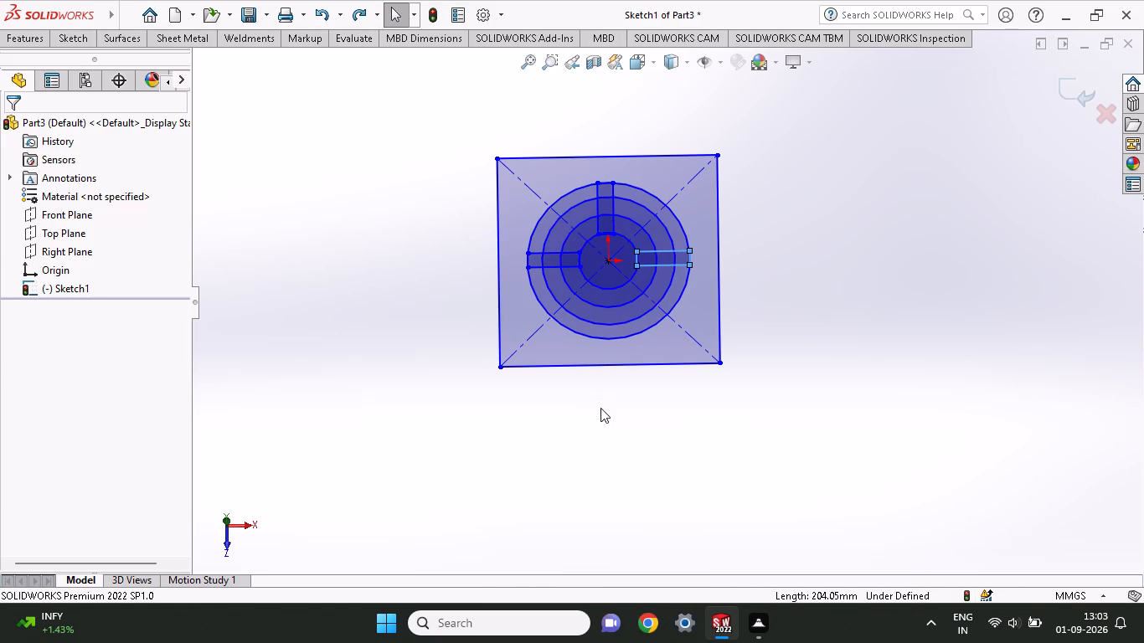
Undo the rest of the sketch, including the narrow rectangles, the four concentric circles and the square, leaving the sketch empty.
{"action": "key", "text": "ctrl+z"}
{"action": "key", "text": "ctrl+z"}
{"action": "key", "text": "ctrl+z"}
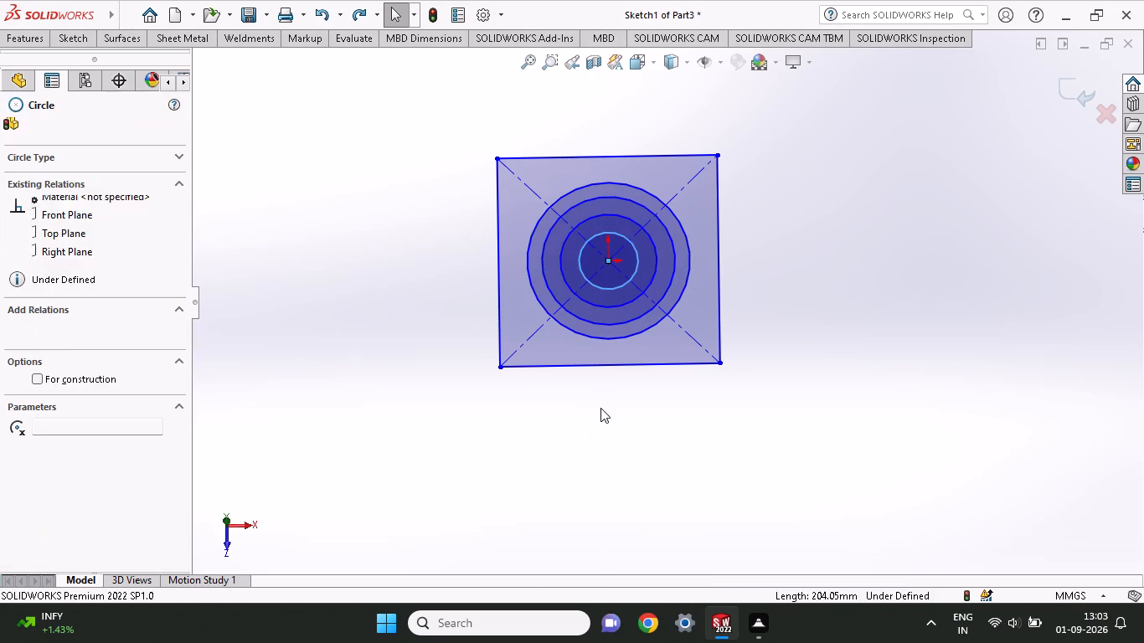
{"action": "key", "text": "ctrl+z"}
{"action": "key", "text": "ctrl+z"}
{"action": "key", "text": "ctrl+z"}
{"action": "key", "text": "ctrl+z"}
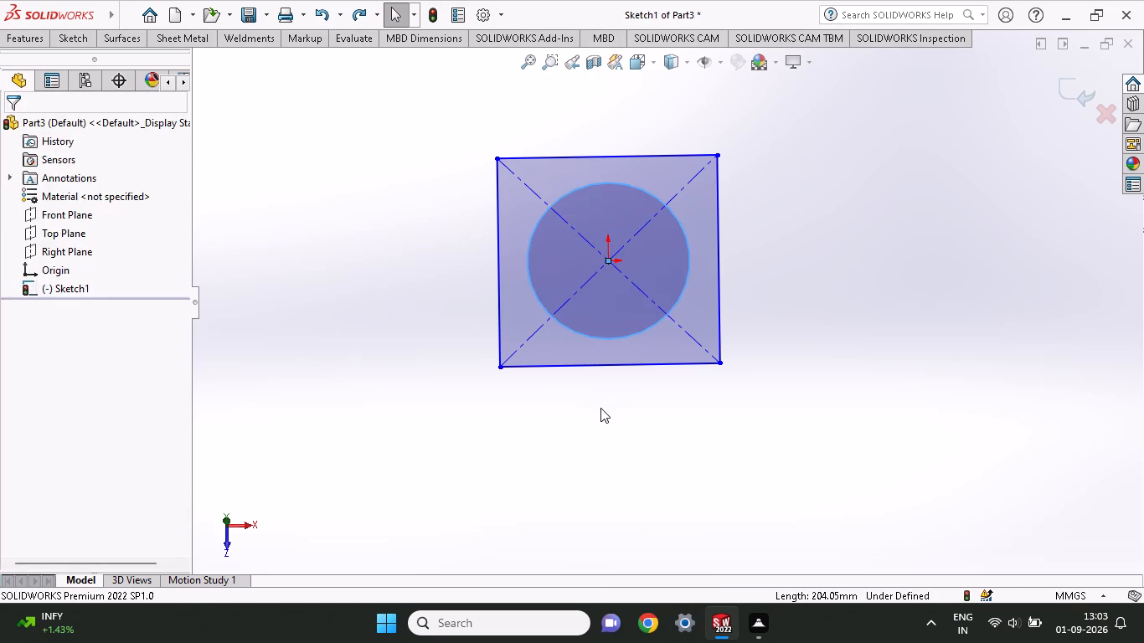
{"action": "key", "text": "ctrl+z"}
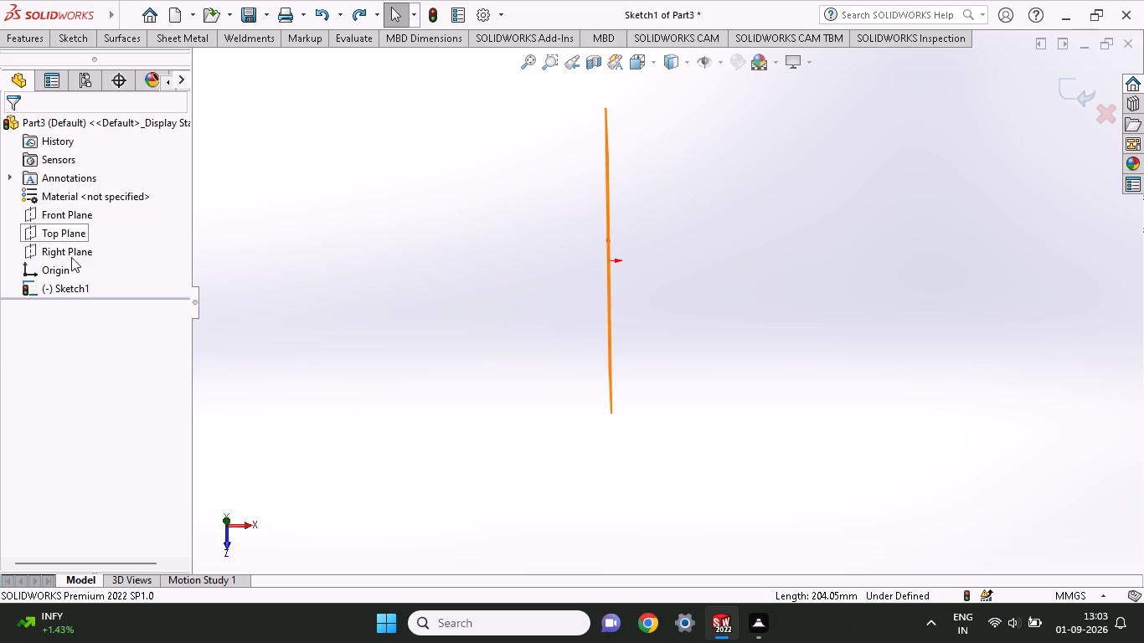
Sketch a near-square center rectangle centred on the origin, about 200 mm wide and 210 mm high.
{"action": "left_click", "coordinate": [64, 39]}
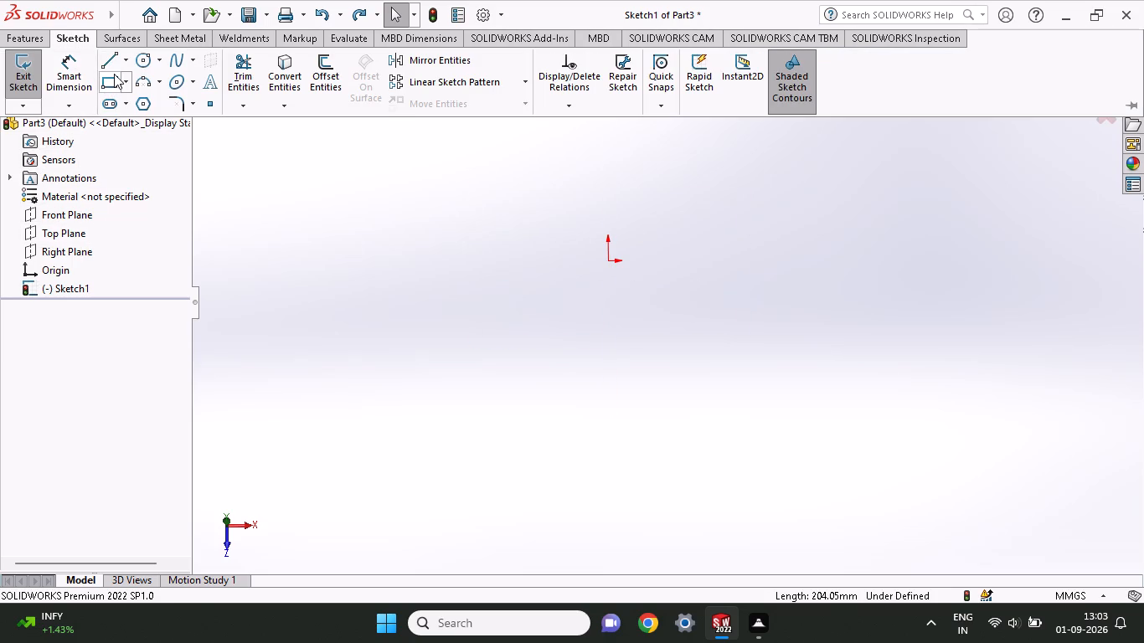
{"action": "left_click", "coordinate": [128, 91]}
{"action": "left_click", "coordinate": [131, 111]}
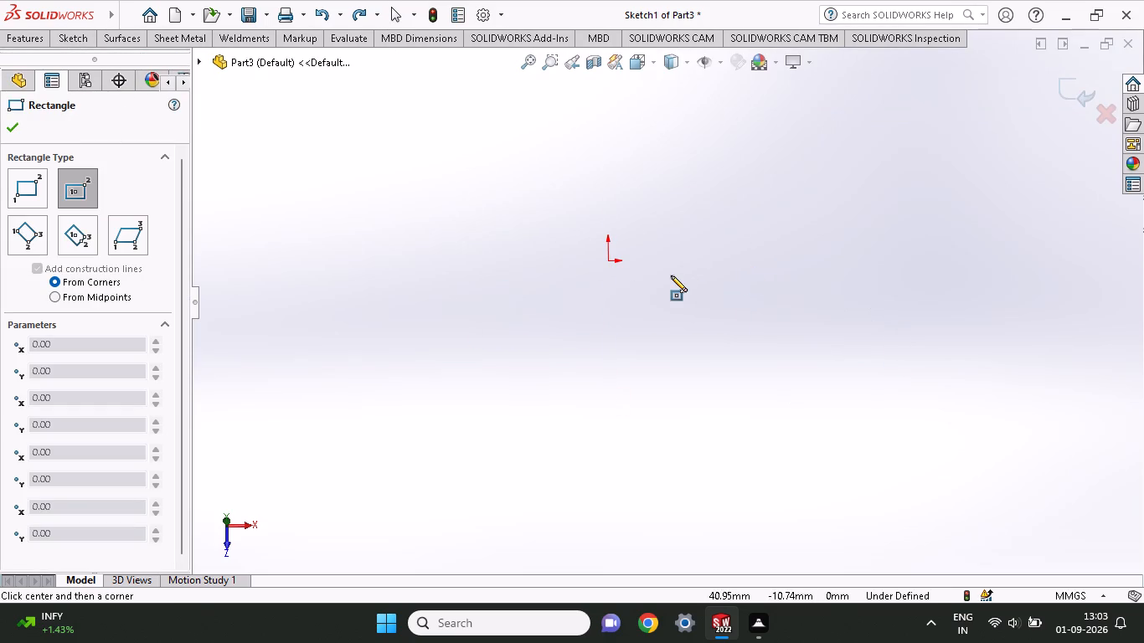
{"action": "left_click", "coordinate": [73, 40]}
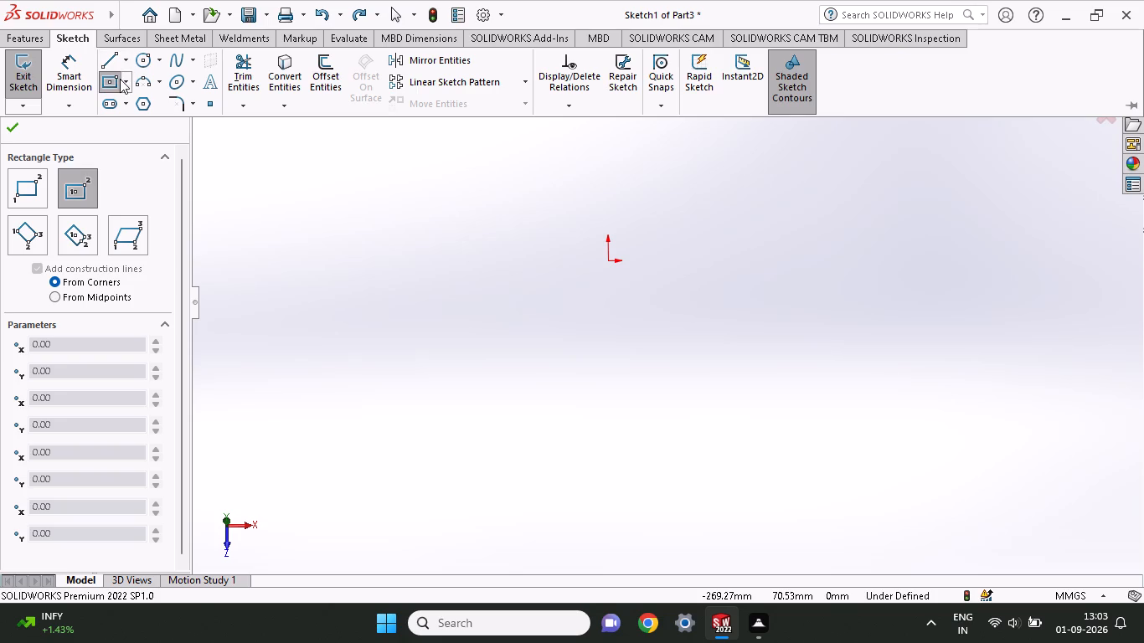
{"action": "left_click", "coordinate": [115, 83]}
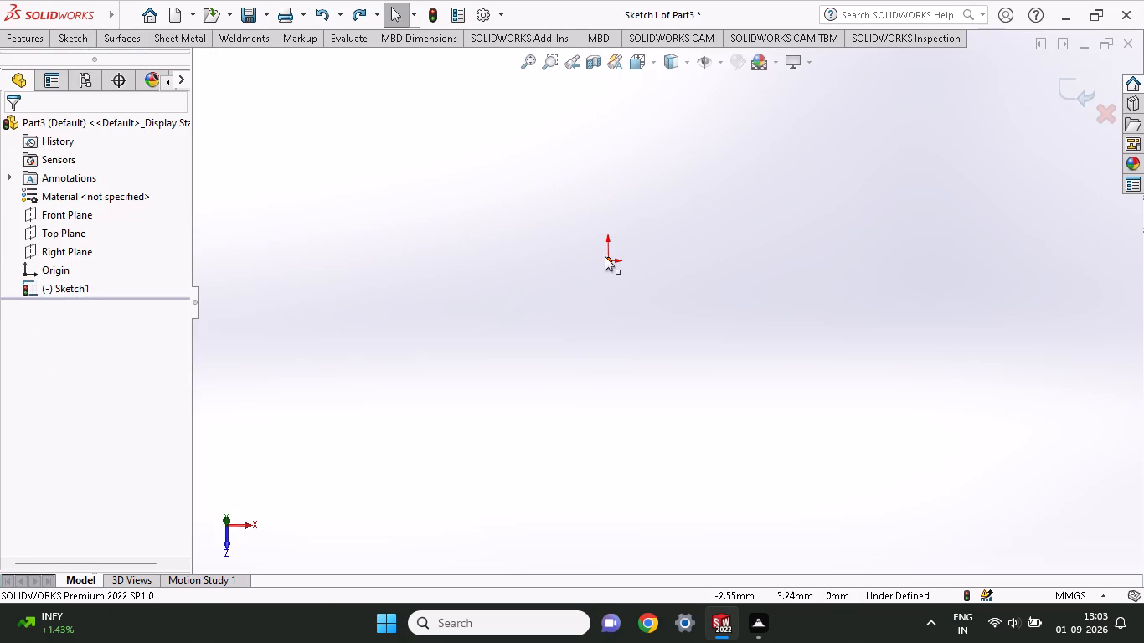
{"action": "left_click", "coordinate": [612, 261]}
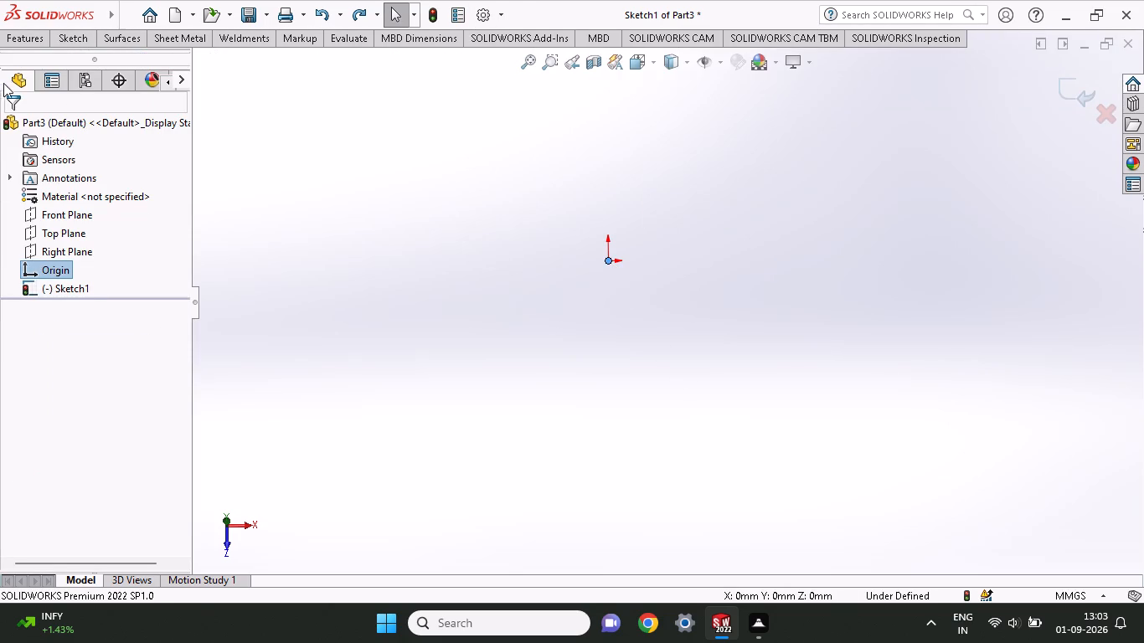
{"action": "left_click", "coordinate": [59, 43]}
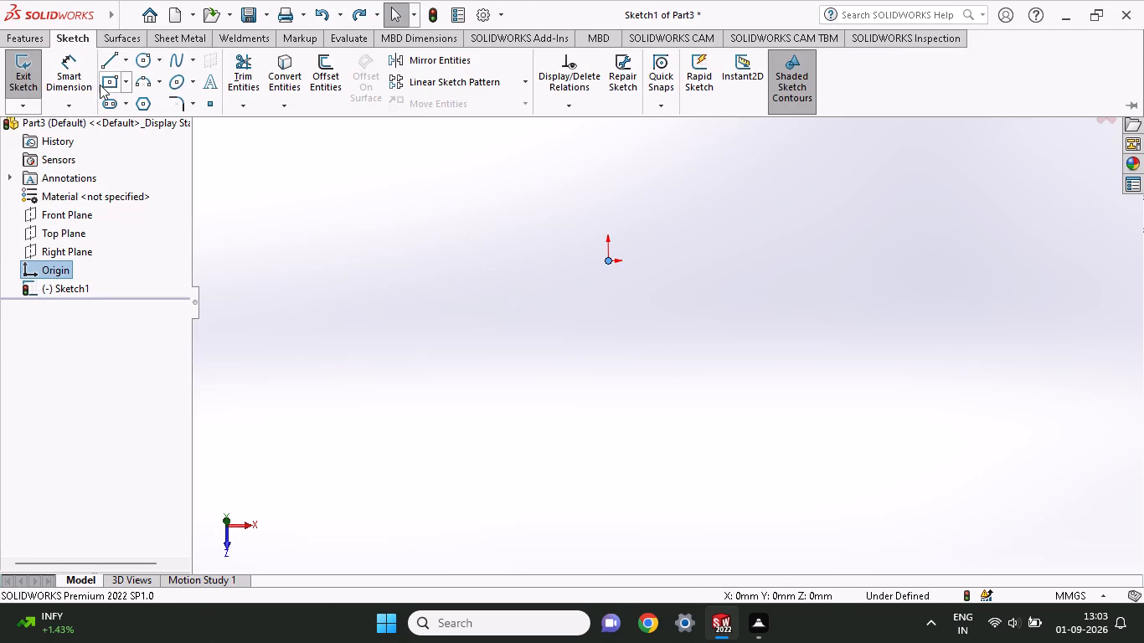
{"action": "left_click", "coordinate": [100, 85]}
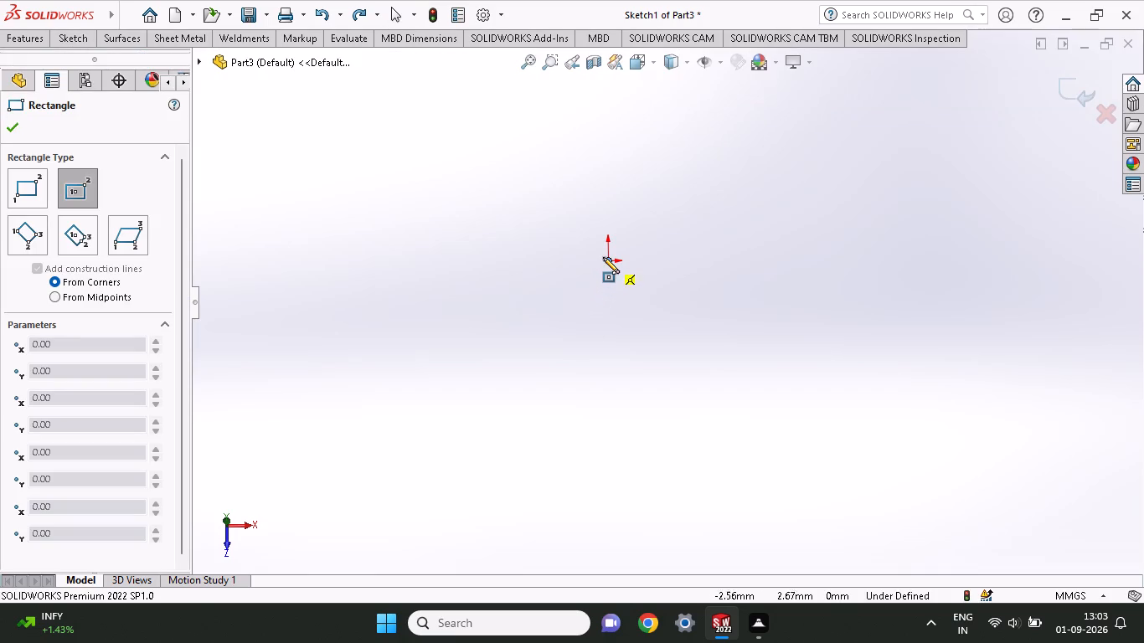
{"action": "left_click", "coordinate": [606, 257]}
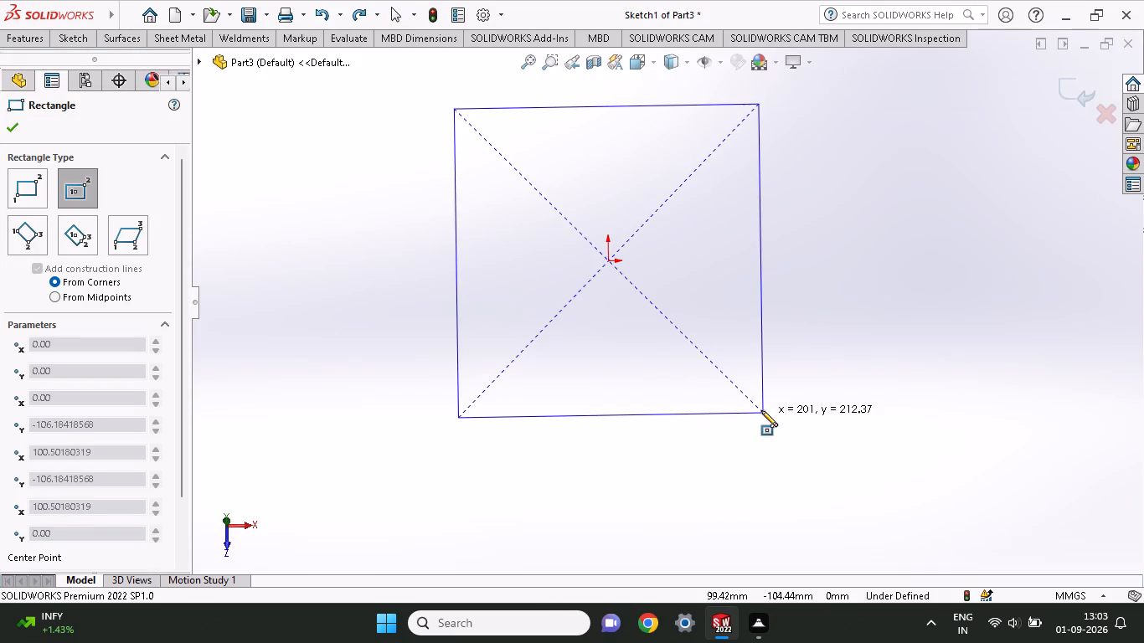
{"action": "left_click", "coordinate": [761, 410]}
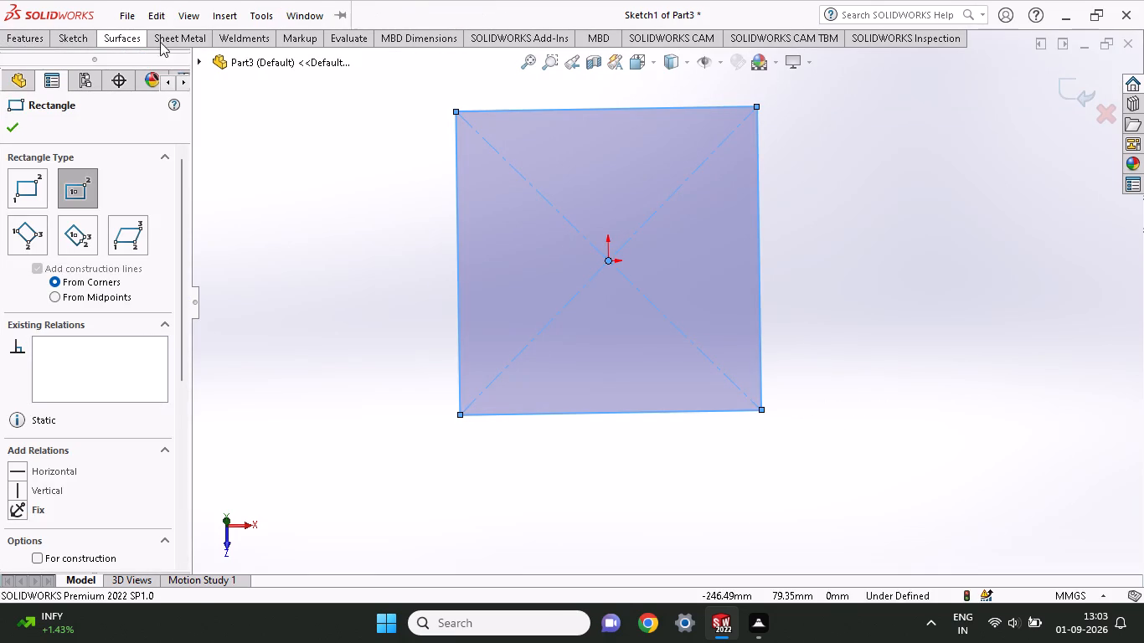
Create a sheet metal Base Flange from the rectangle, 2 mm thick, with K-Factor 0.5 and rectangular auto relief at ratio 0.5.
{"action": "left_click", "coordinate": [172, 43]}
{"action": "left_click", "coordinate": [41, 85]}
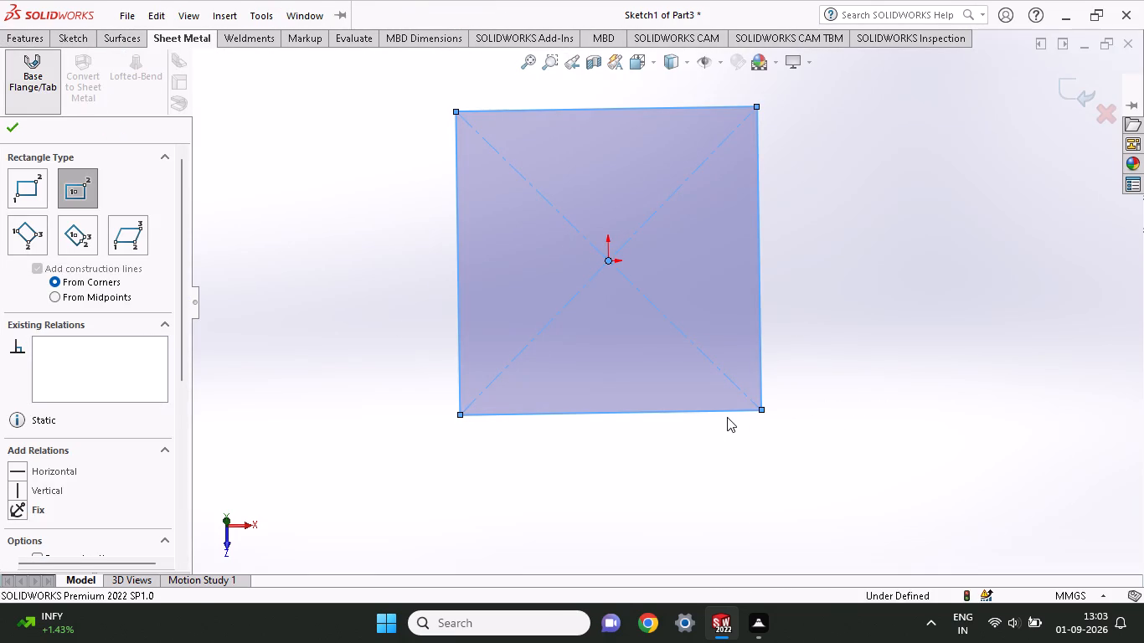
{"action": "middle_click_drag", "start_coordinate": [727, 417], "coordinate": [711, 256]}
{"action": "middle_click_drag", "start_coordinate": [668, 373], "coordinate": [689, 345]}
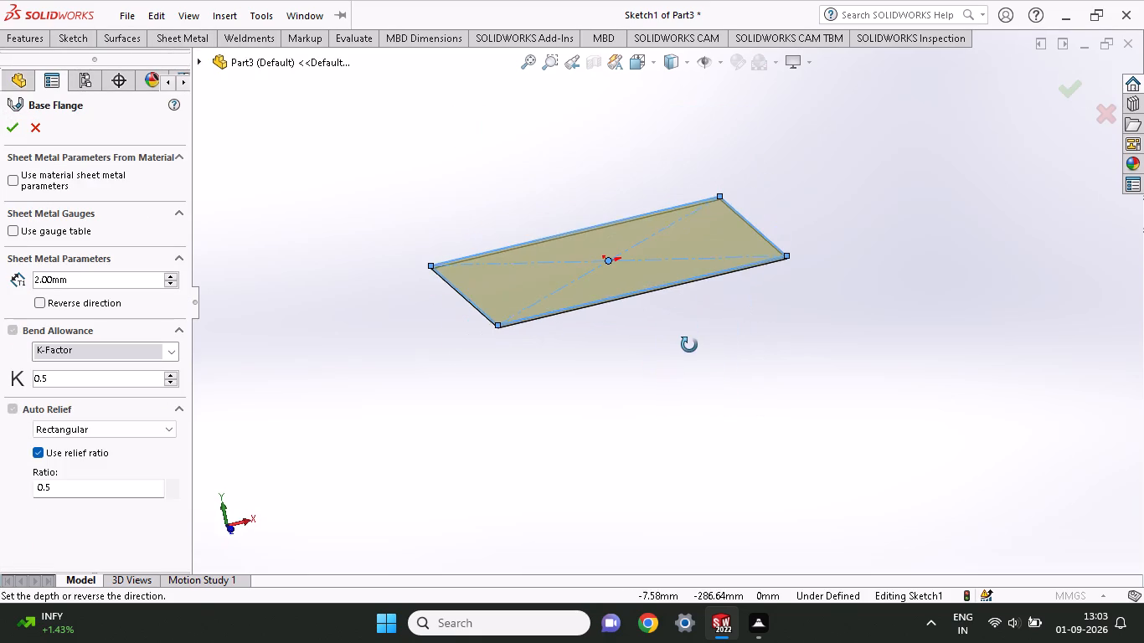
{"action": "middle_click_drag", "start_coordinate": [689, 345], "coordinate": [689, 322]}
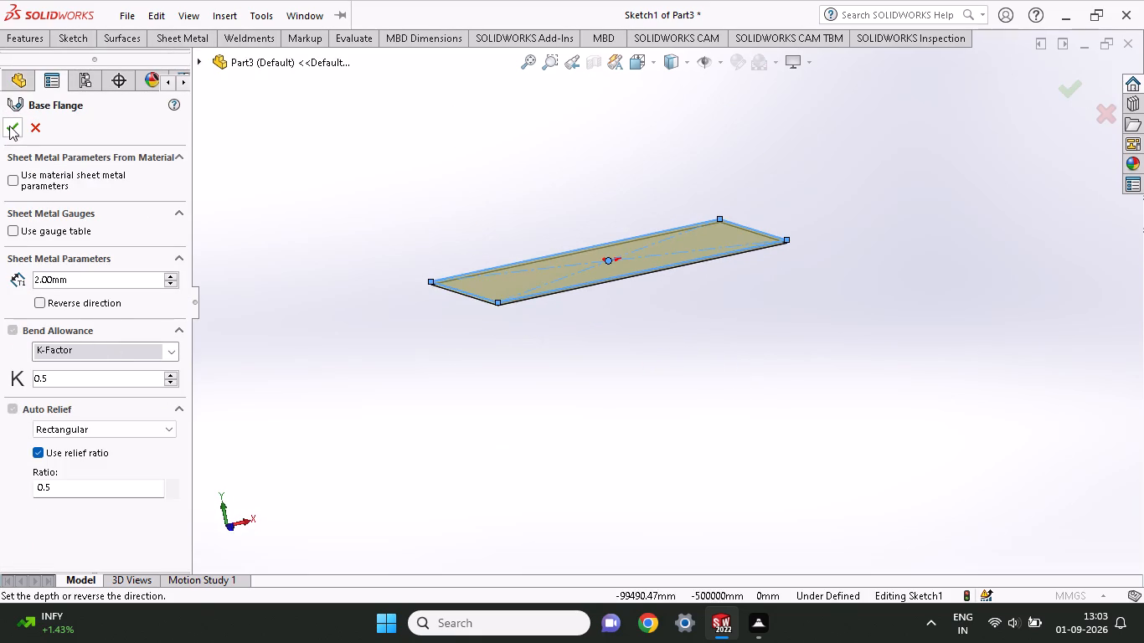
{"action": "left_click", "coordinate": [9, 125]}
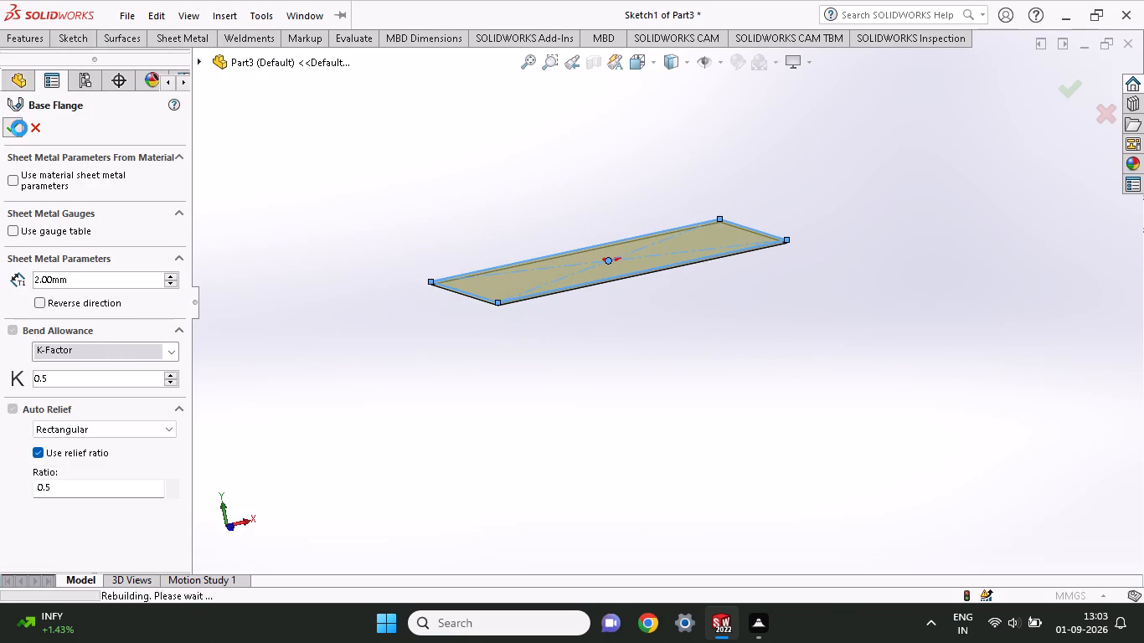
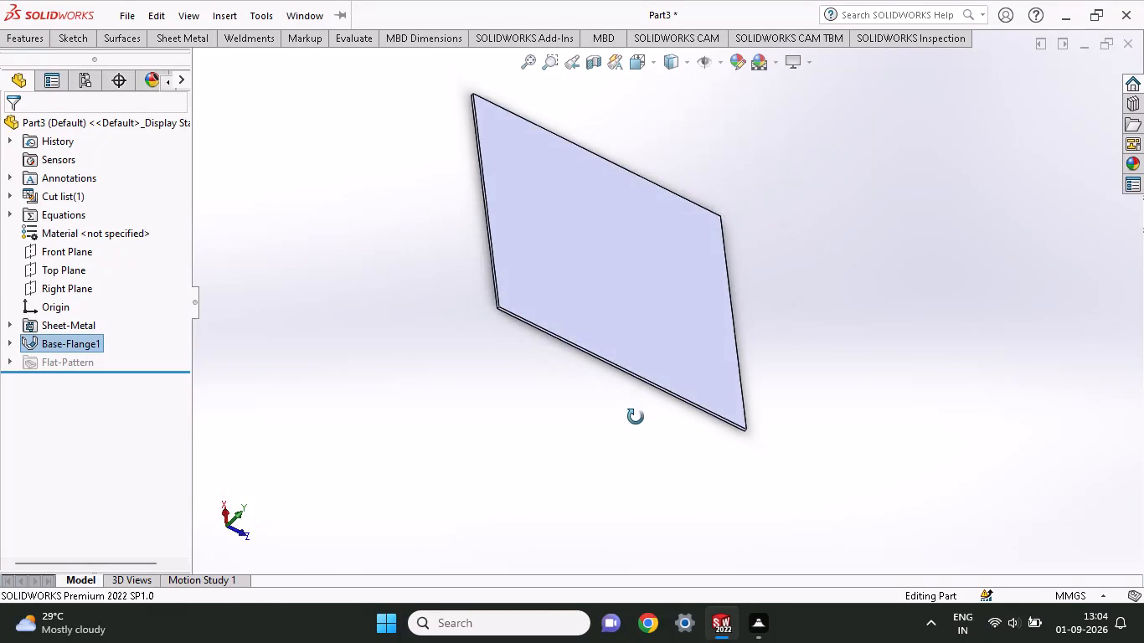
Add an Edge Flange to two opposite edges of the plate, at 90 degrees and about 105.7 mm long.
{"action": "scroll", "coordinate": [626, 335], "scroll_direction": "up", "scroll_amount": 3}
{"action": "middle_click_drag", "start_coordinate": [625, 285], "coordinate": [611, 407]}
{"action": "scroll", "coordinate": [611, 407], "scroll_direction": "down", "scroll_amount": 1}
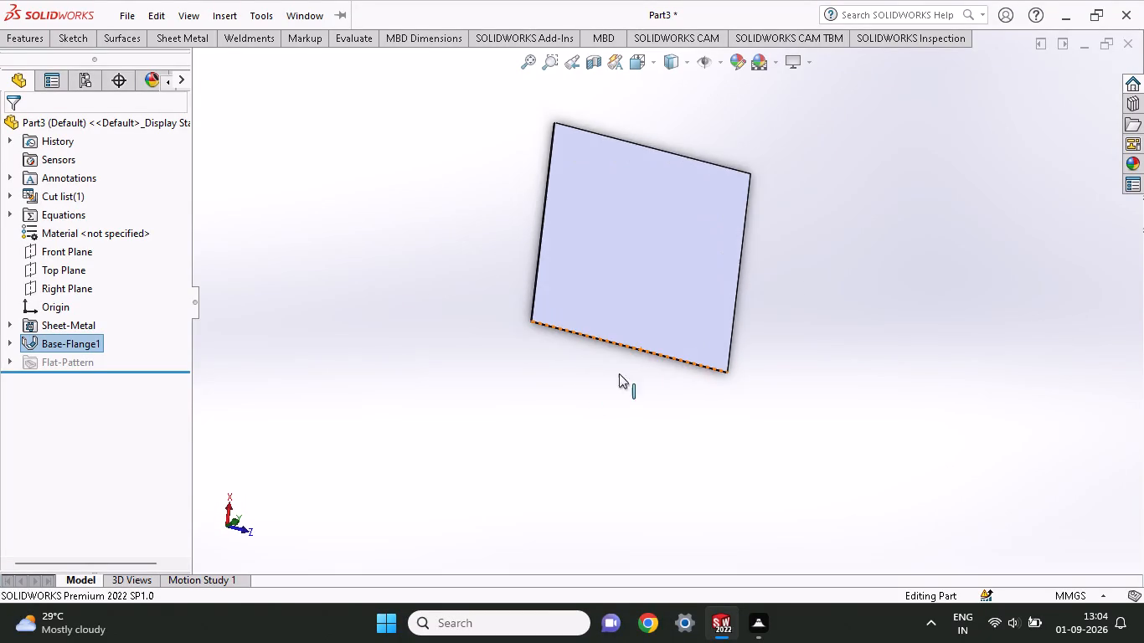
{"action": "scroll", "coordinate": [653, 249], "scroll_direction": "down", "scroll_amount": 3}
{"action": "scroll", "coordinate": [658, 177], "scroll_direction": "up", "scroll_amount": 5}
{"action": "middle_click_drag", "start_coordinate": [657, 183], "coordinate": [661, 237]}
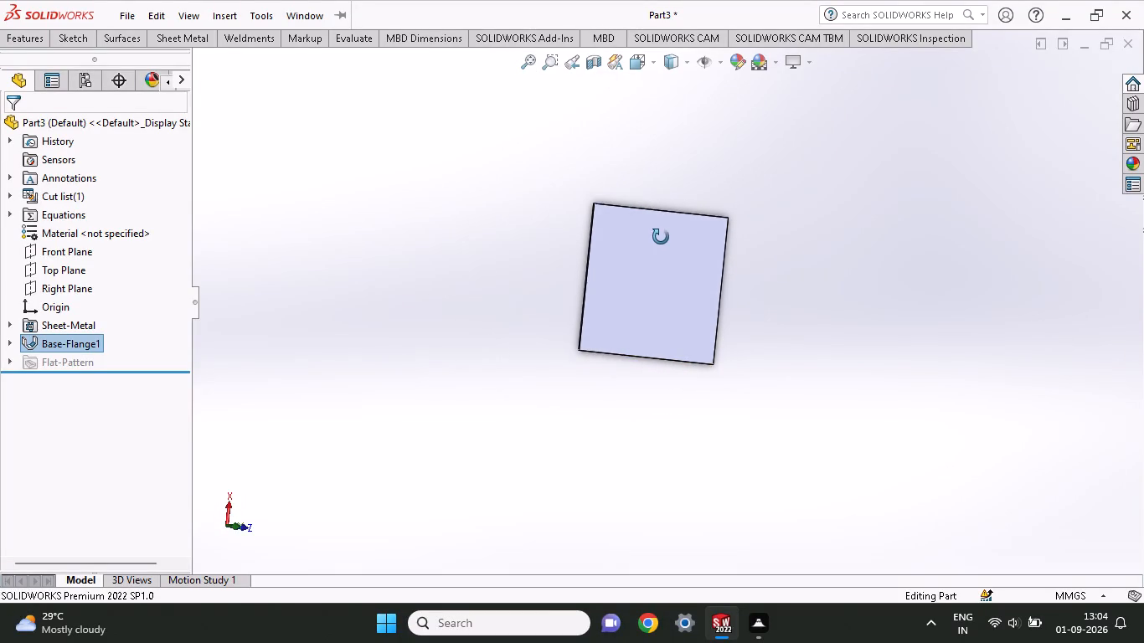
{"action": "middle_click_drag", "start_coordinate": [661, 237], "coordinate": [641, 145]}
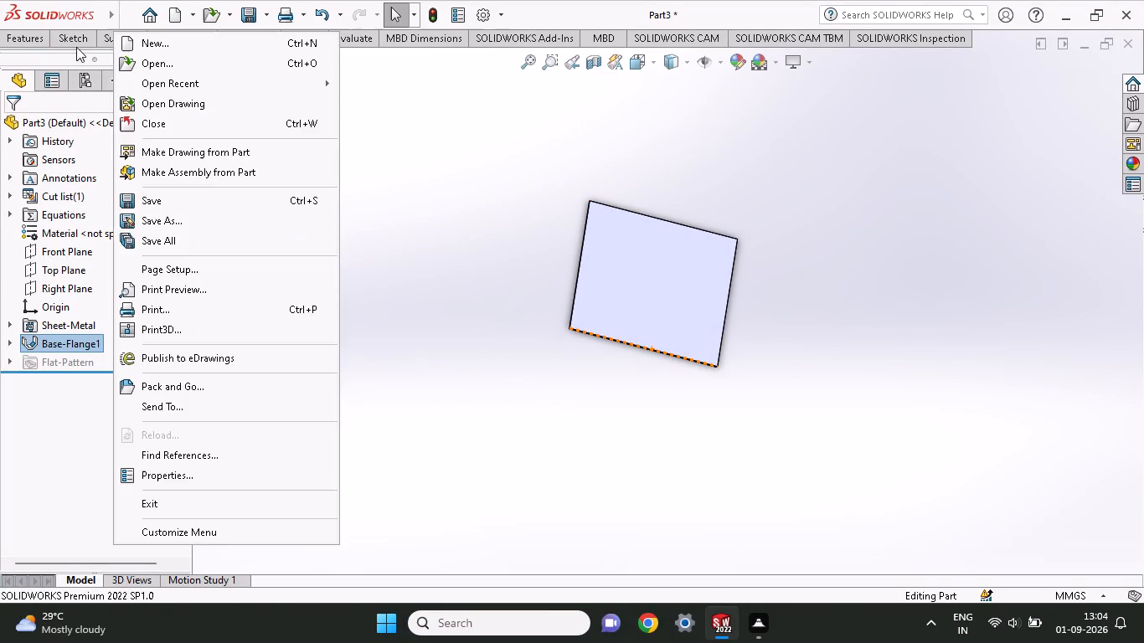
{"action": "left_click", "coordinate": [75, 35]}
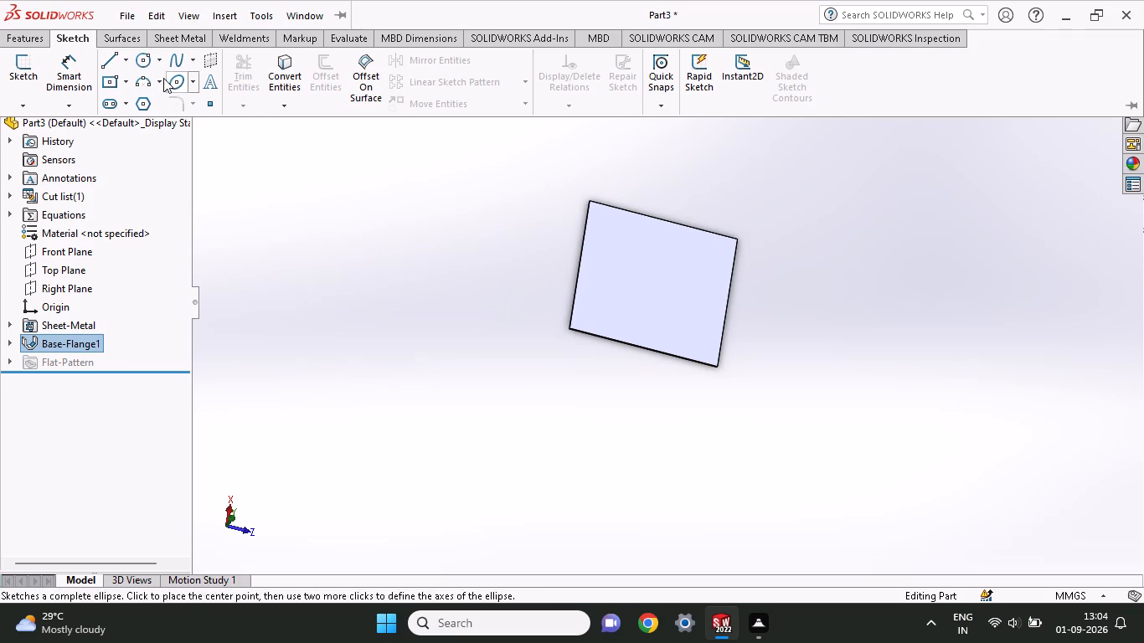
{"action": "left_click", "coordinate": [172, 40]}
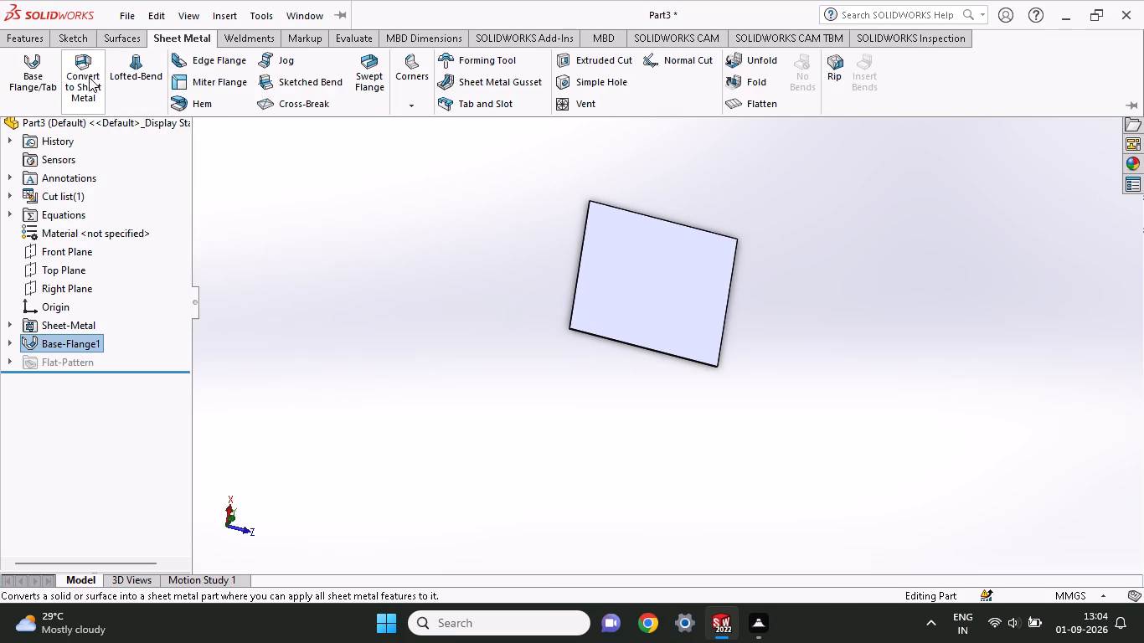
{"action": "left_click", "coordinate": [198, 66]}
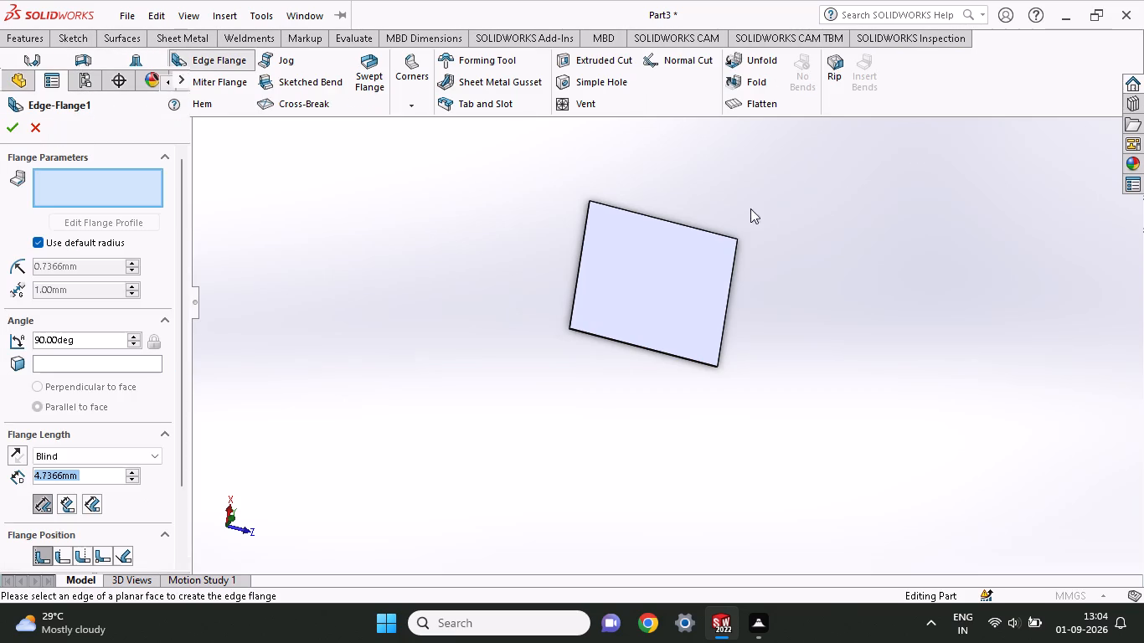
{"action": "scroll", "coordinate": [741, 219], "scroll_direction": "down", "scroll_amount": 3}
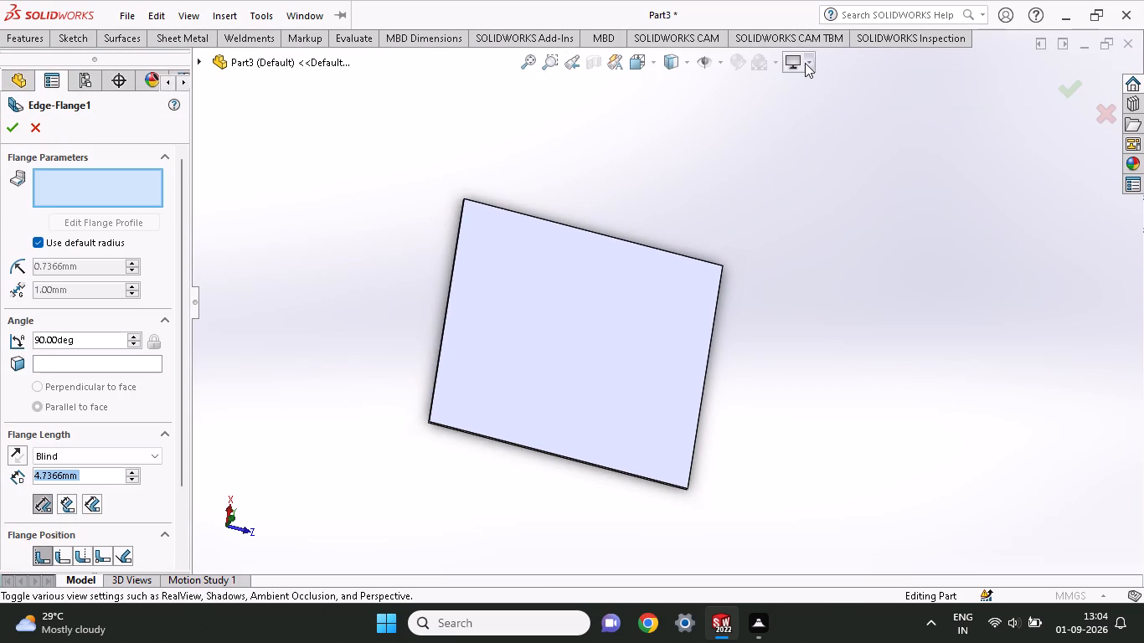
{"action": "left_click", "coordinate": [811, 60]}
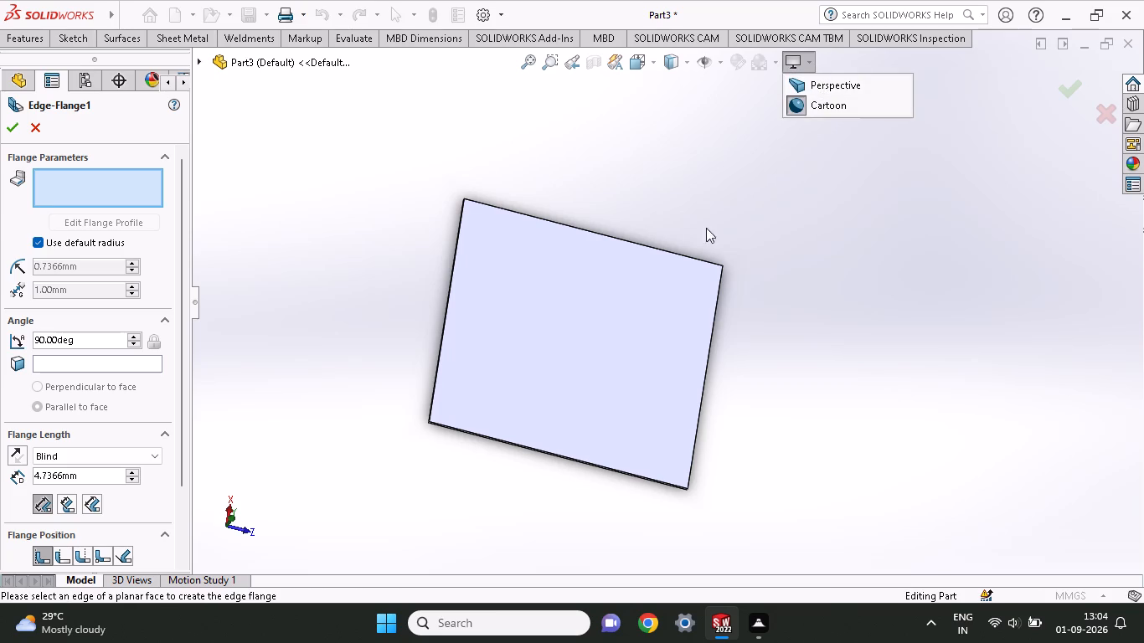
{"action": "left_click", "coordinate": [615, 236]}
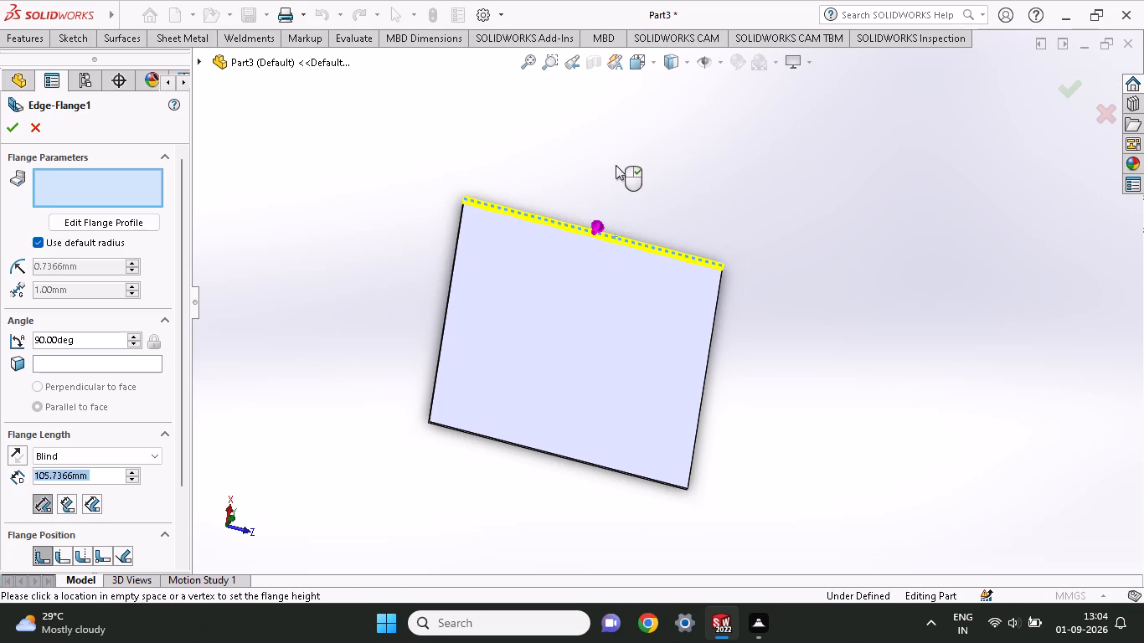
{"action": "left_click", "coordinate": [615, 165]}
{"action": "middle_click_drag", "start_coordinate": [745, 306], "coordinate": [760, 274]}
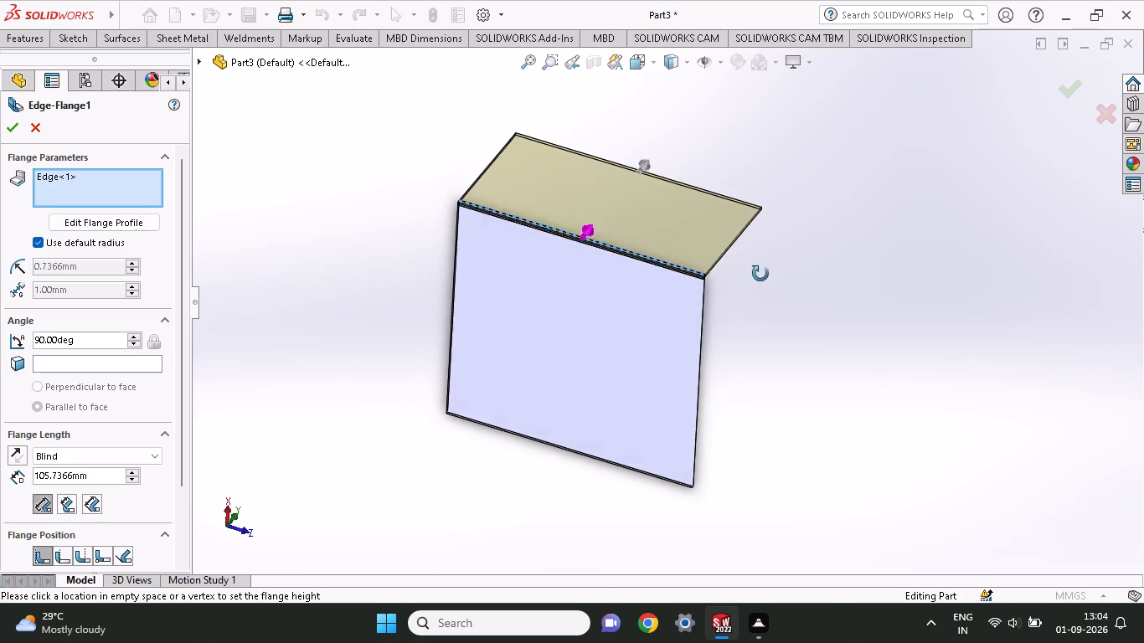
{"action": "middle_click_drag", "start_coordinate": [760, 274], "coordinate": [770, 323]}
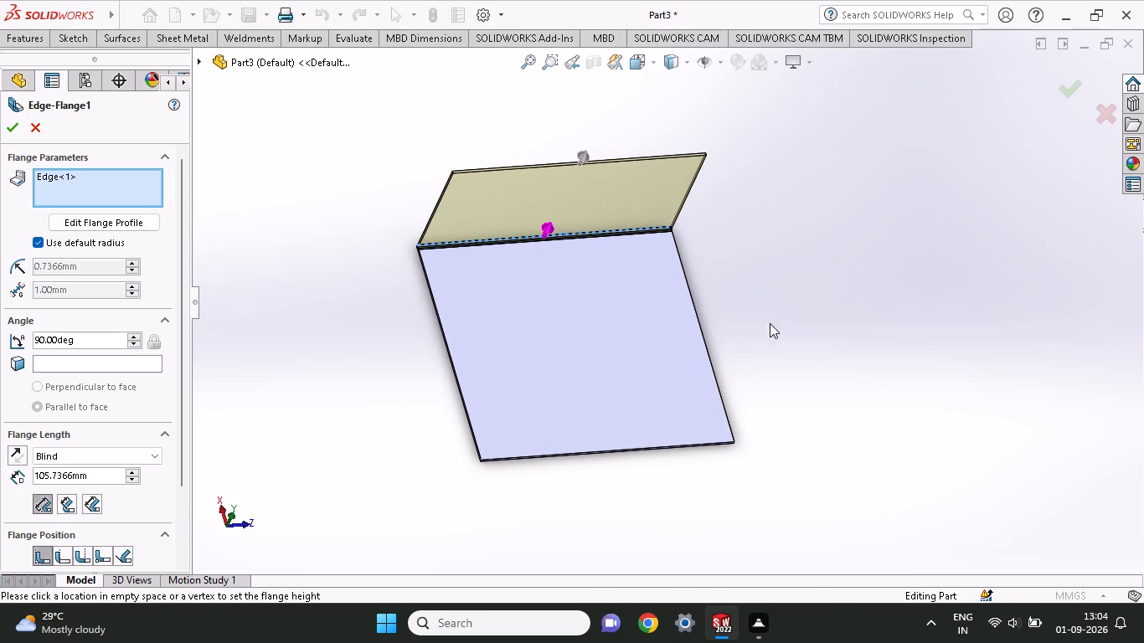
{"action": "left_click", "coordinate": [631, 449]}
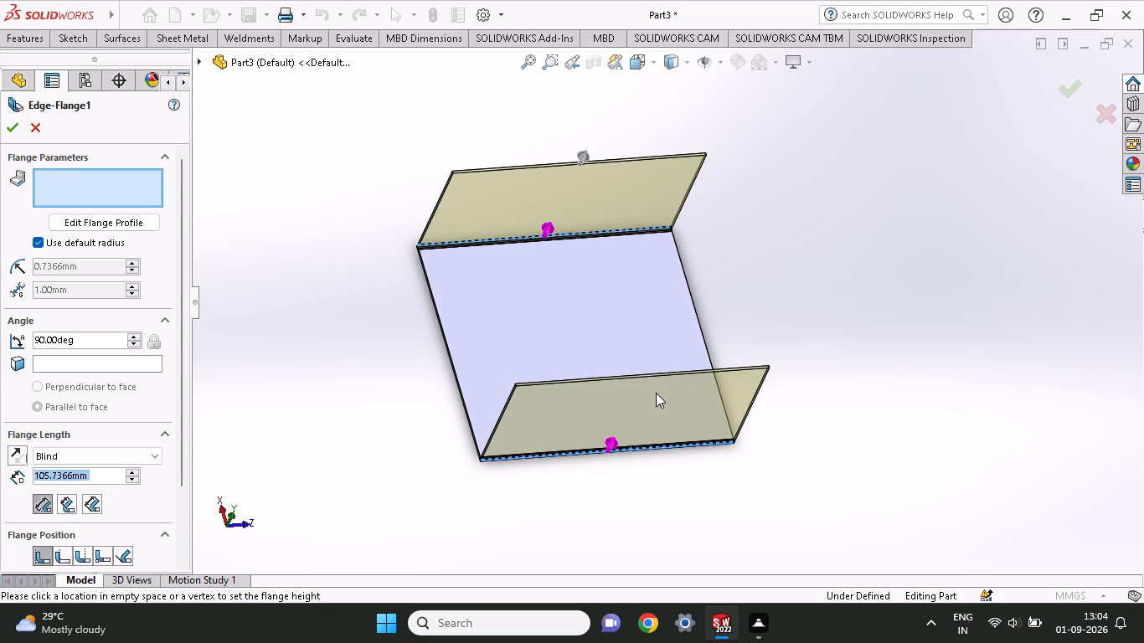
{"action": "left_click", "coordinate": [656, 390]}
{"action": "middle_click_drag", "start_coordinate": [802, 374], "coordinate": [853, 373]}
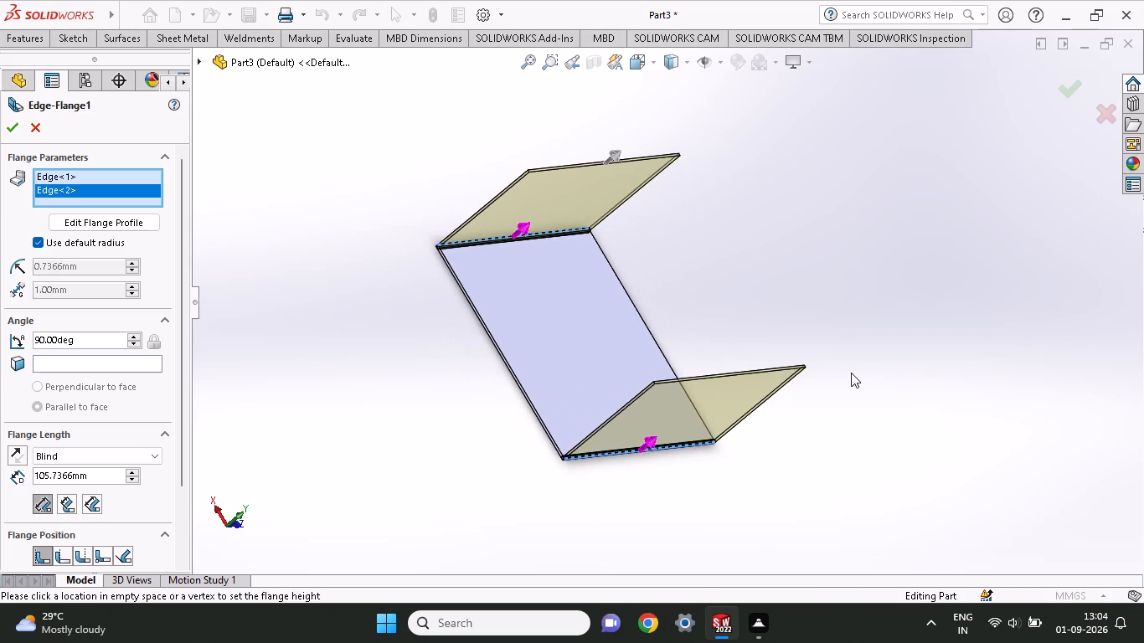
{"action": "scroll", "coordinate": [848, 373], "scroll_direction": "up", "scroll_amount": 1}
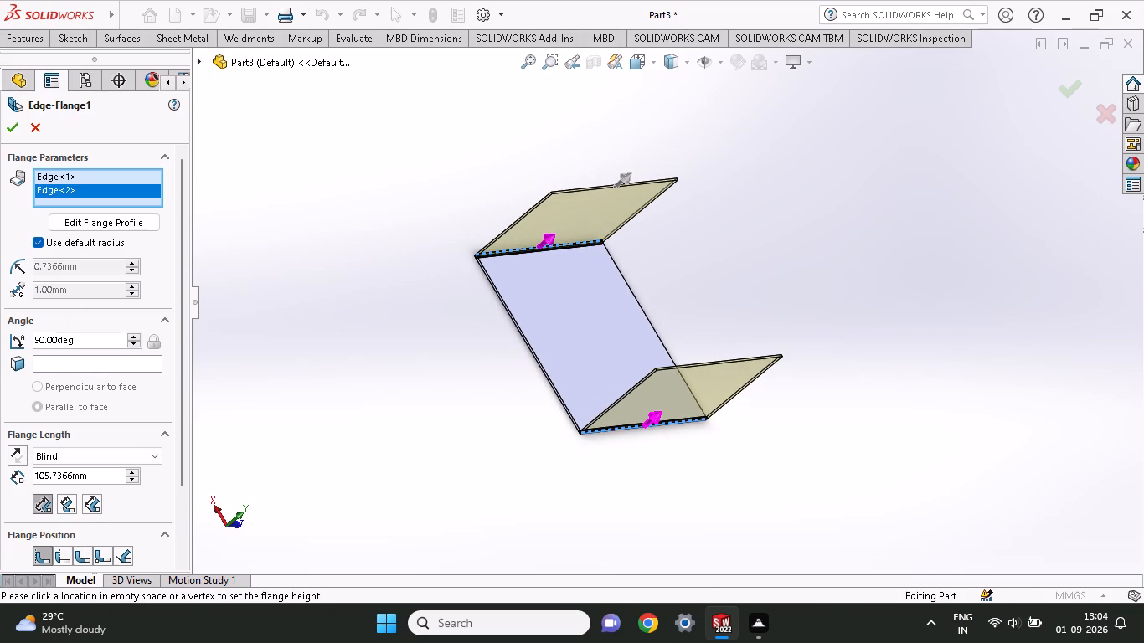
Turn off the default bend radius, set the length of both edge flanges to 16.71 mm, and create them.
{"action": "left_click", "coordinate": [44, 240]}
{"action": "left_click_drag", "start_coordinate": [96, 265], "coordinate": [0, 308]}
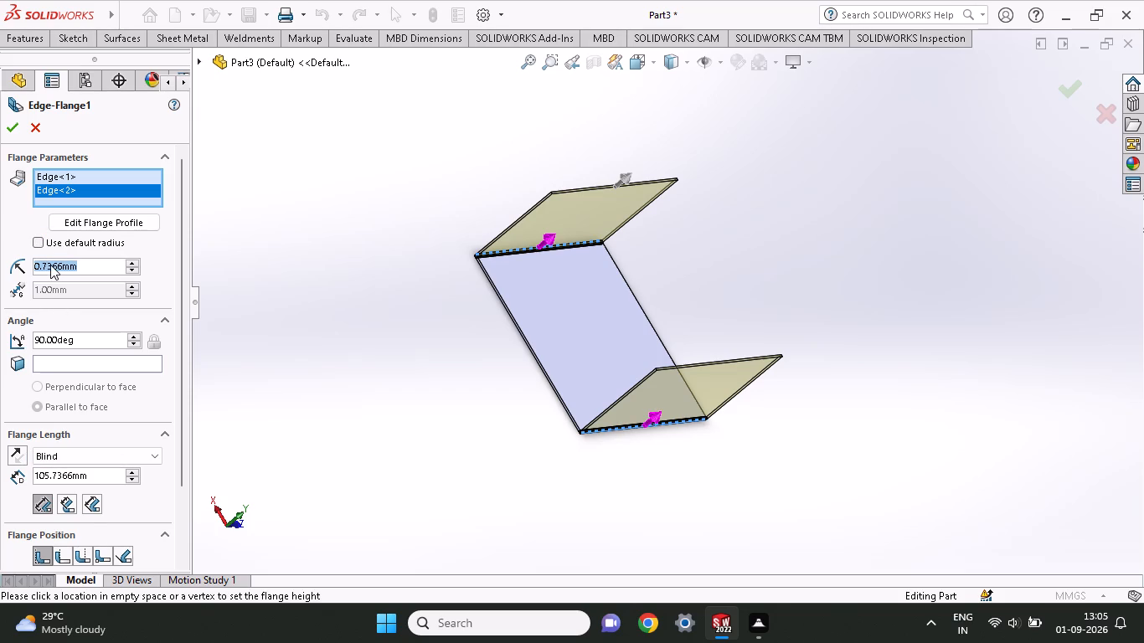
{"action": "scroll", "coordinate": [66, 307], "scroll_direction": "down", "scroll_amount": 4}
{"action": "left_click_drag", "start_coordinate": [95, 387], "coordinate": [0, 387]}
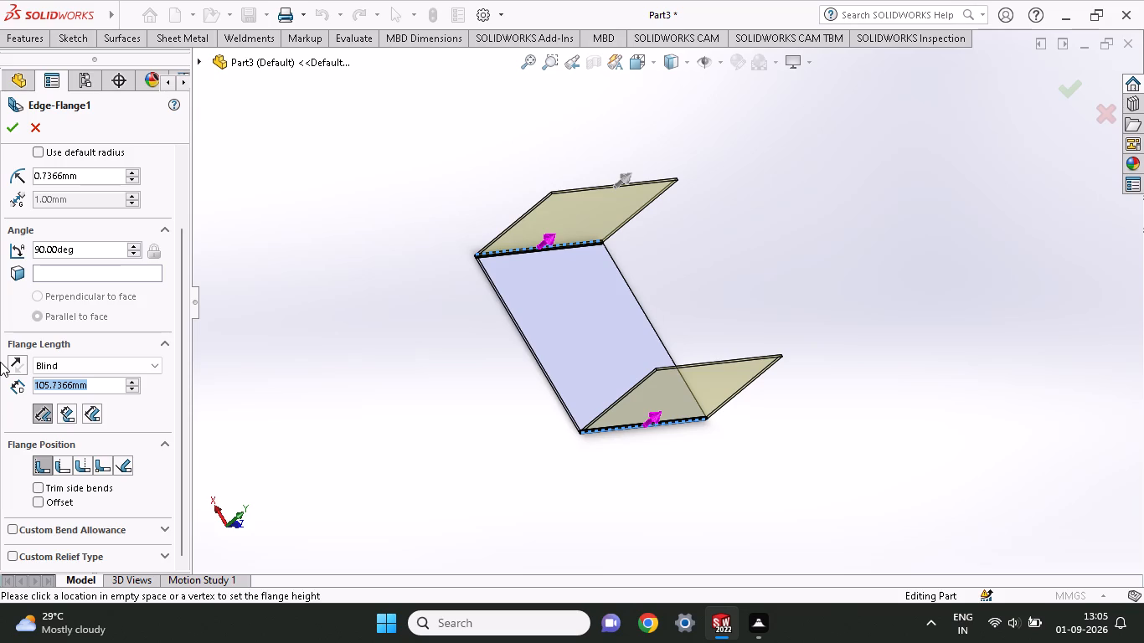
{"action": "key", "text": "1"}
{"action": "type", "text": "6.71"}
{"action": "key", "text": "Return"}
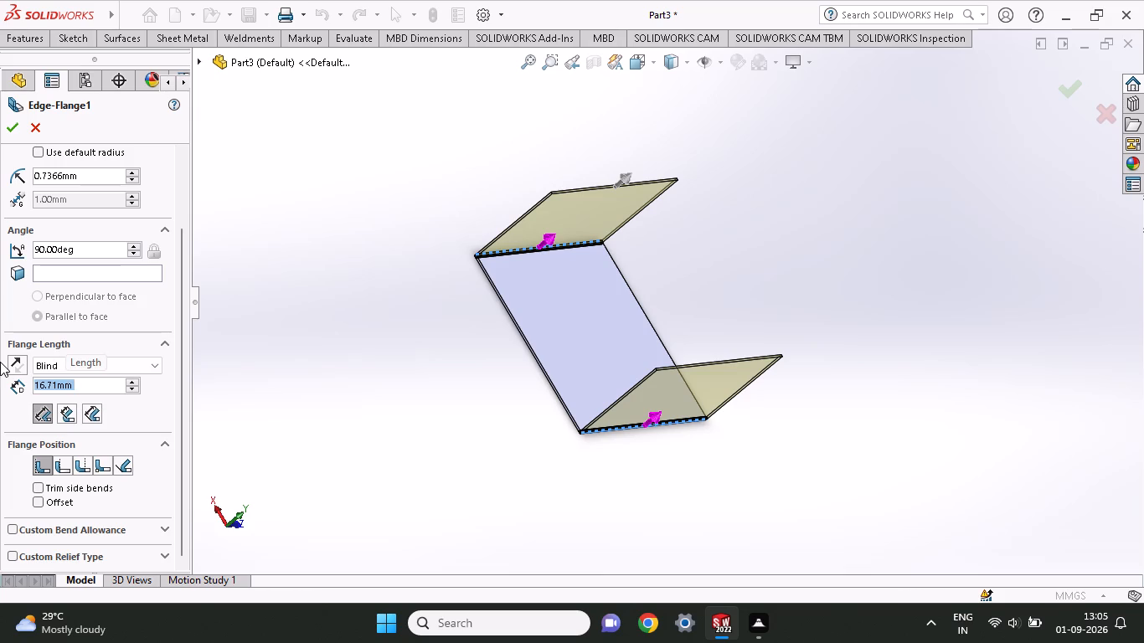
{"action": "left_click", "coordinate": [17, 126]}
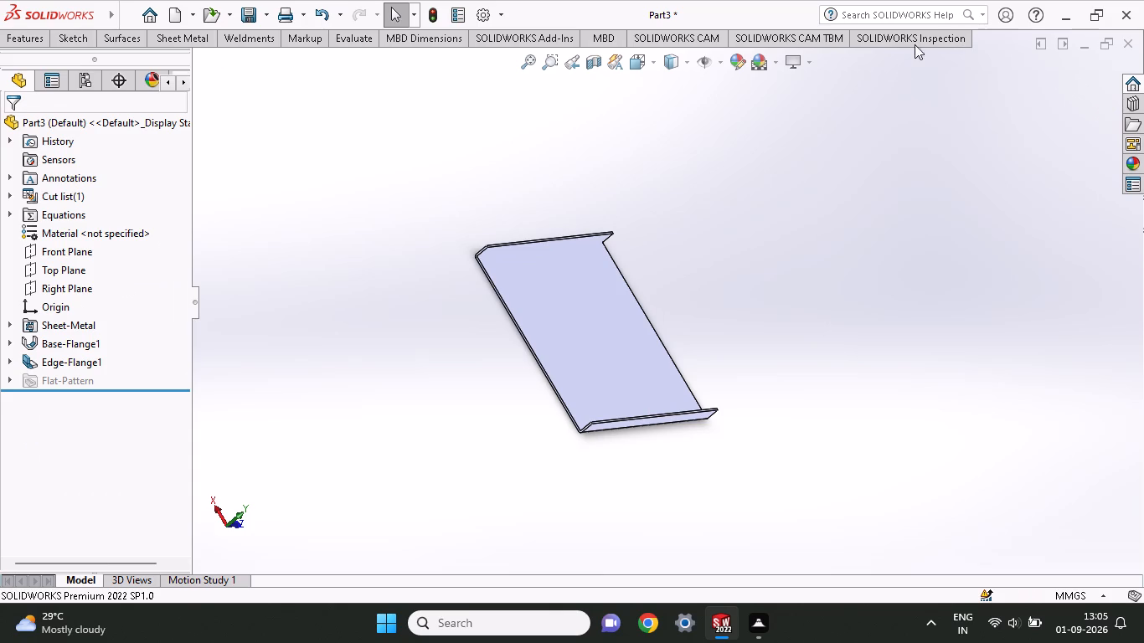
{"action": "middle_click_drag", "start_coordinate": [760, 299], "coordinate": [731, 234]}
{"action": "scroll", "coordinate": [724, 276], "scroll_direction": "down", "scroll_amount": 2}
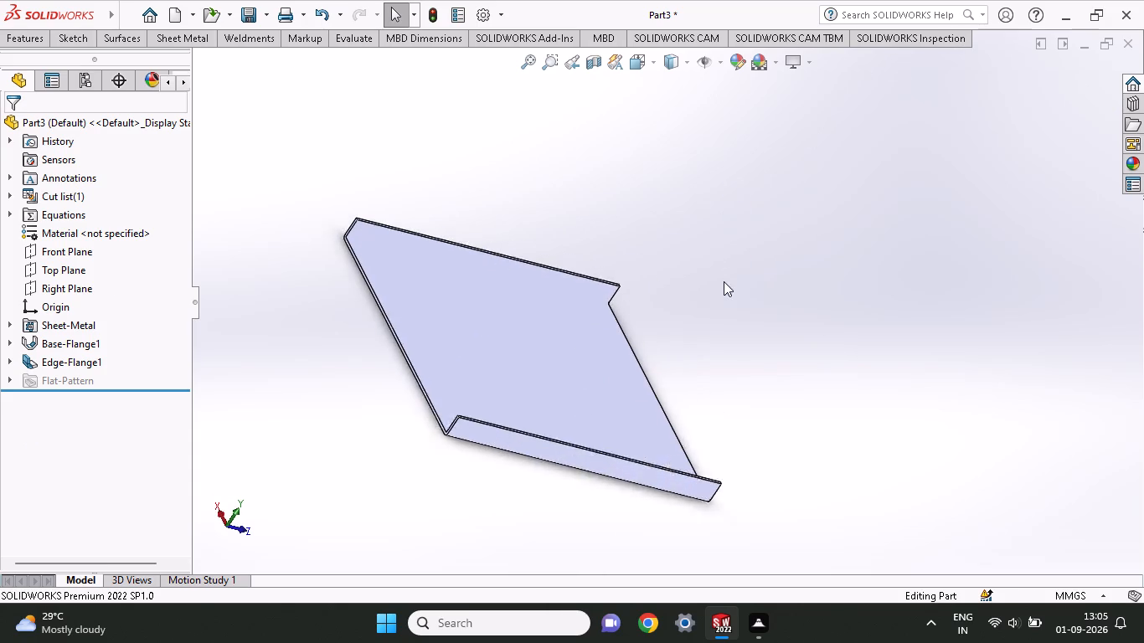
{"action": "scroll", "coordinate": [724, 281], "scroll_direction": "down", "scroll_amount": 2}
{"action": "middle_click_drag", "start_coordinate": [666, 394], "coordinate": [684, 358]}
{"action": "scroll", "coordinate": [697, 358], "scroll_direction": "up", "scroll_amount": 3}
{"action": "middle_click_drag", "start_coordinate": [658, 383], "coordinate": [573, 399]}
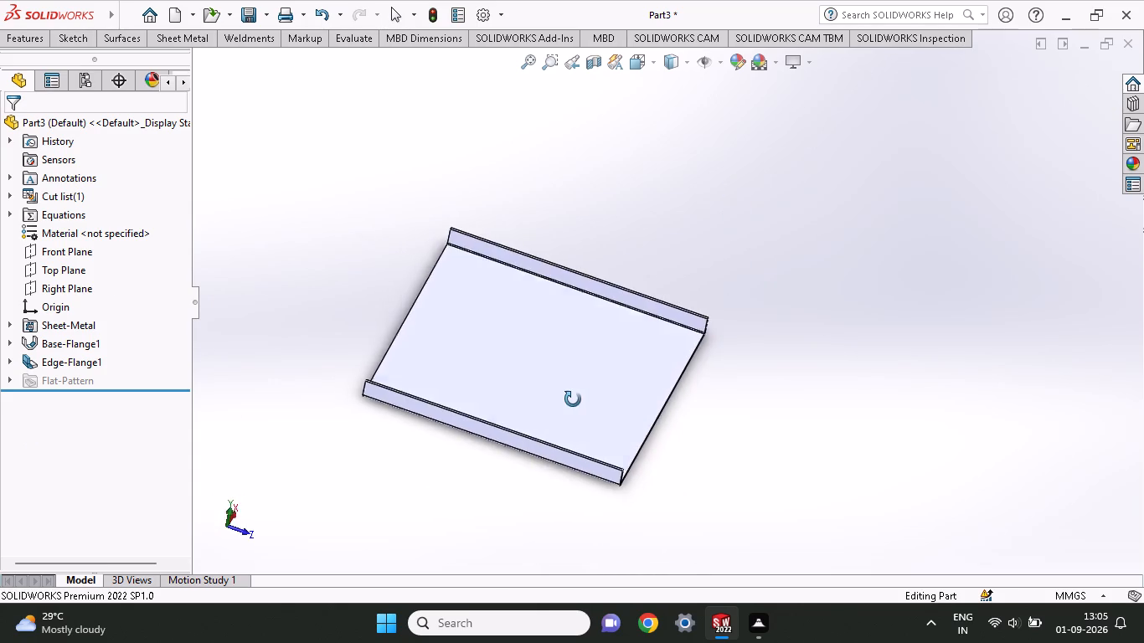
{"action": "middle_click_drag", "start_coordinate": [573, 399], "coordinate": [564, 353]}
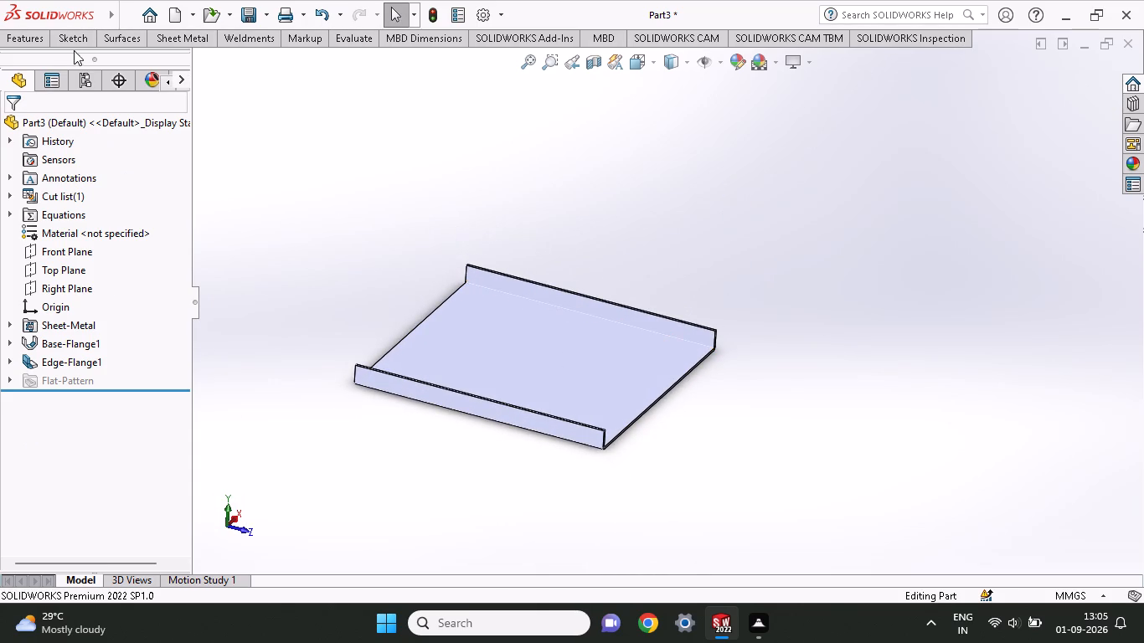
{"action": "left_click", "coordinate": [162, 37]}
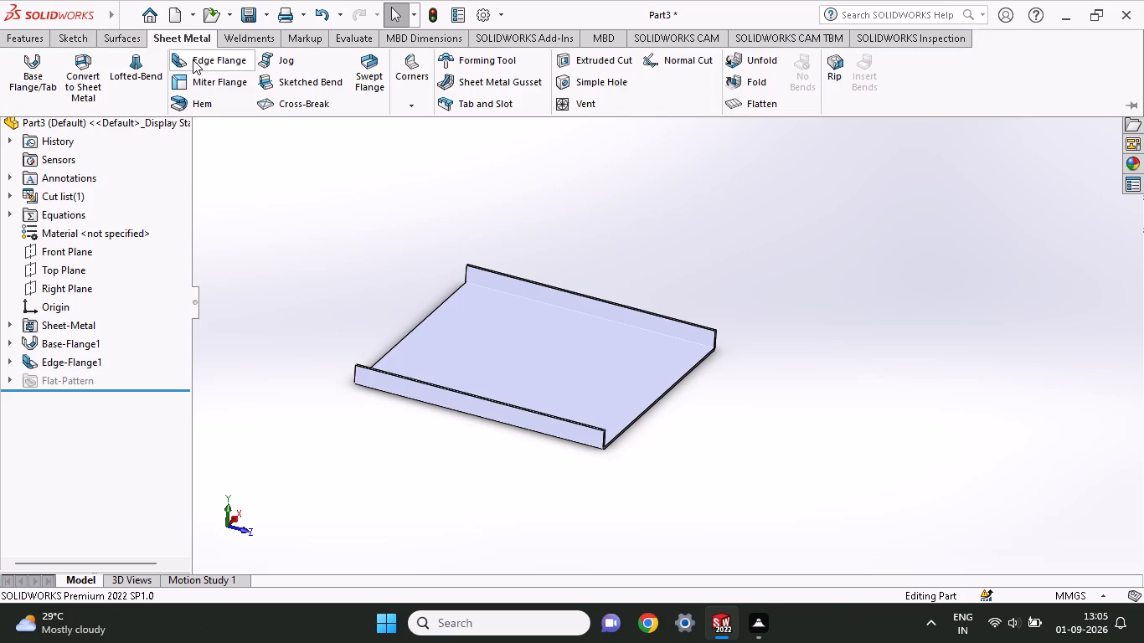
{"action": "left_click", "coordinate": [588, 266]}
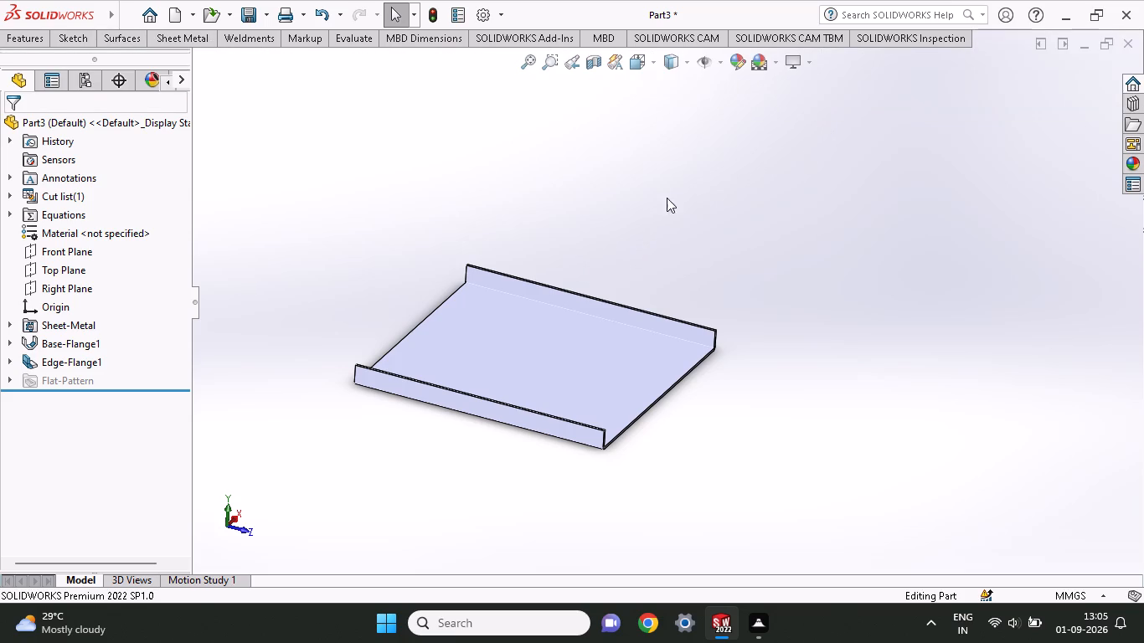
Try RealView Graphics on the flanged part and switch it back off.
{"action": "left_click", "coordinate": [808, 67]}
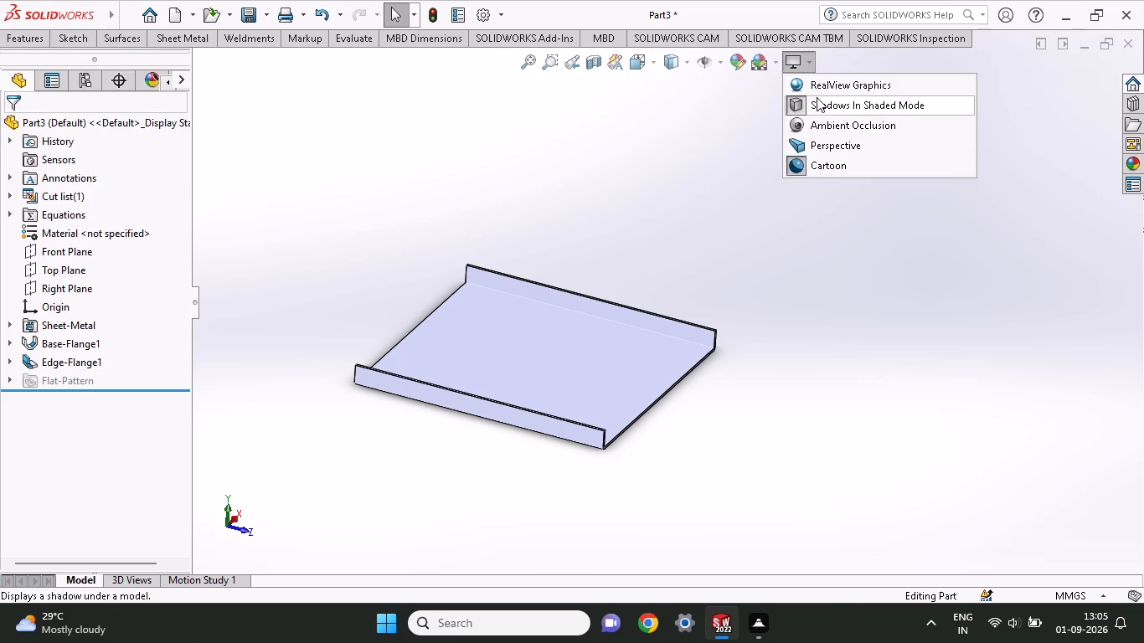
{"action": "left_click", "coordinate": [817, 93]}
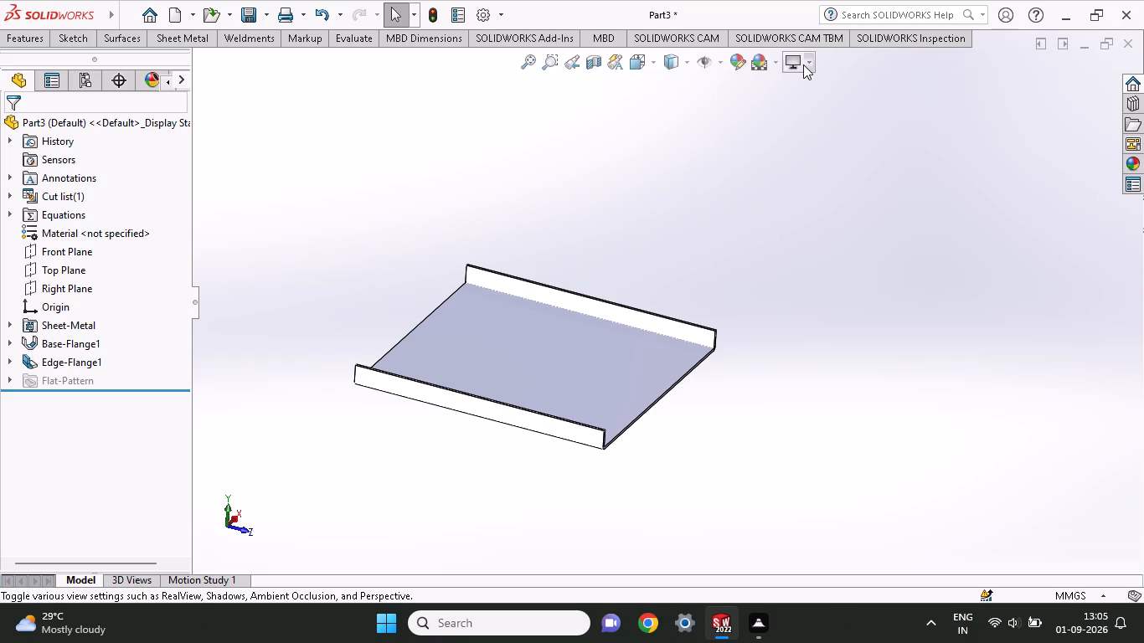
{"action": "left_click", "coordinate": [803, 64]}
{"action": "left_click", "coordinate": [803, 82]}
Turn off the Cartoon display effect and the shadows in shaded mode.
{"action": "left_click", "coordinate": [812, 57]}
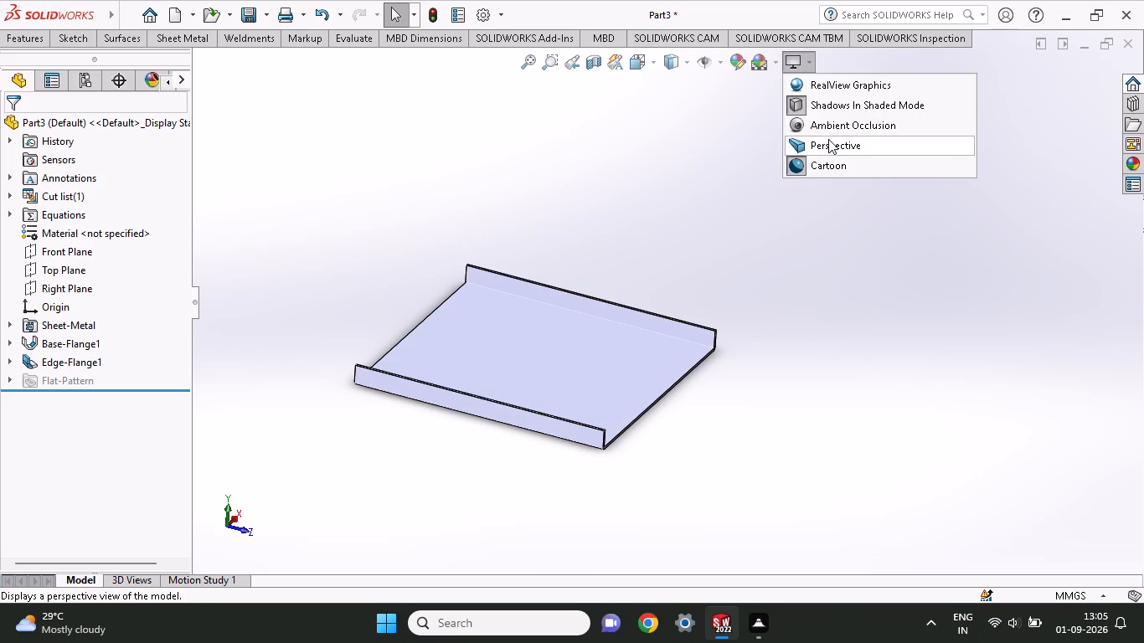
{"action": "left_click", "coordinate": [827, 161]}
{"action": "left_click", "coordinate": [808, 60]}
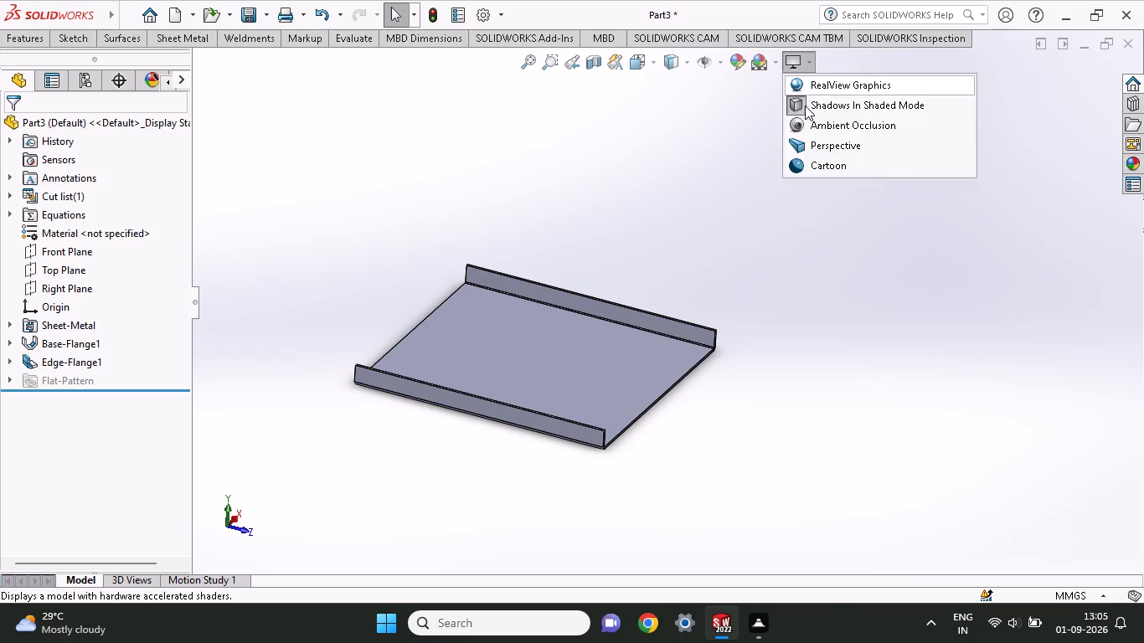
{"action": "left_click", "coordinate": [763, 193]}
{"action": "middle_click_drag", "start_coordinate": [452, 207], "coordinate": [422, 210]}
{"action": "left_click", "coordinate": [807, 59]}
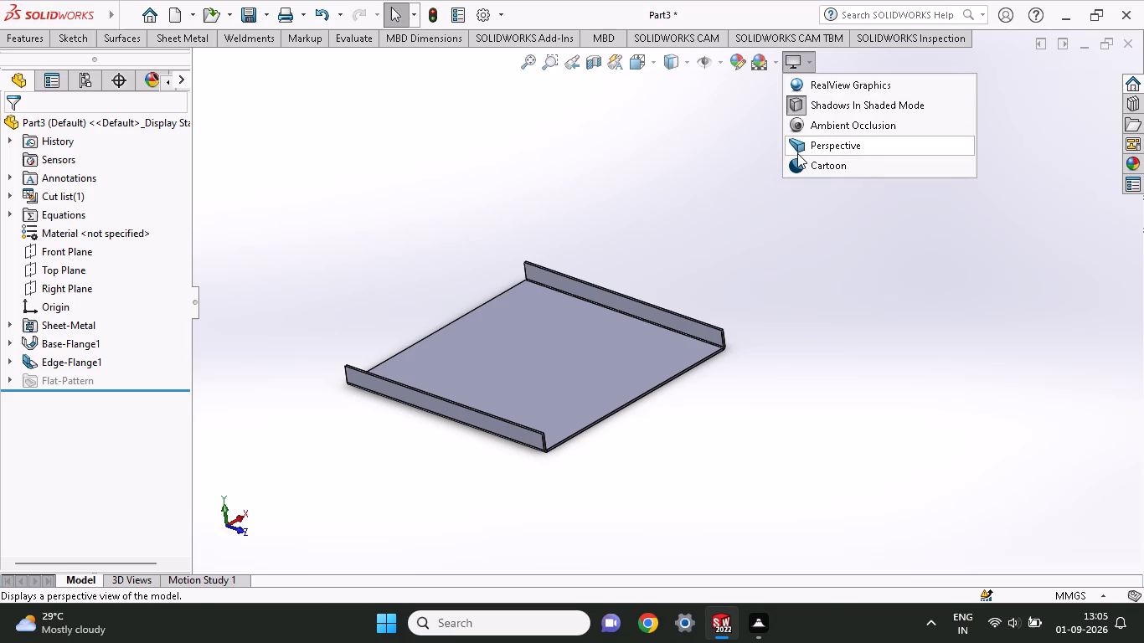
{"action": "left_click", "coordinate": [808, 109]}
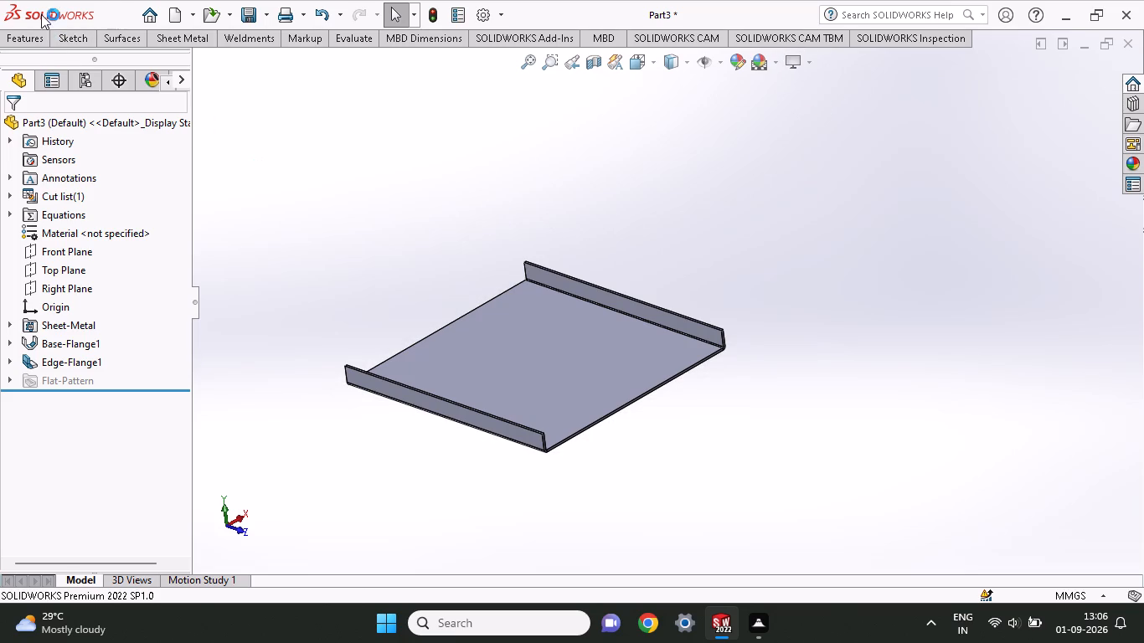
Start a Hem on the top edge of one edge flange and reverse its direction.
{"action": "left_click", "coordinate": [196, 44]}
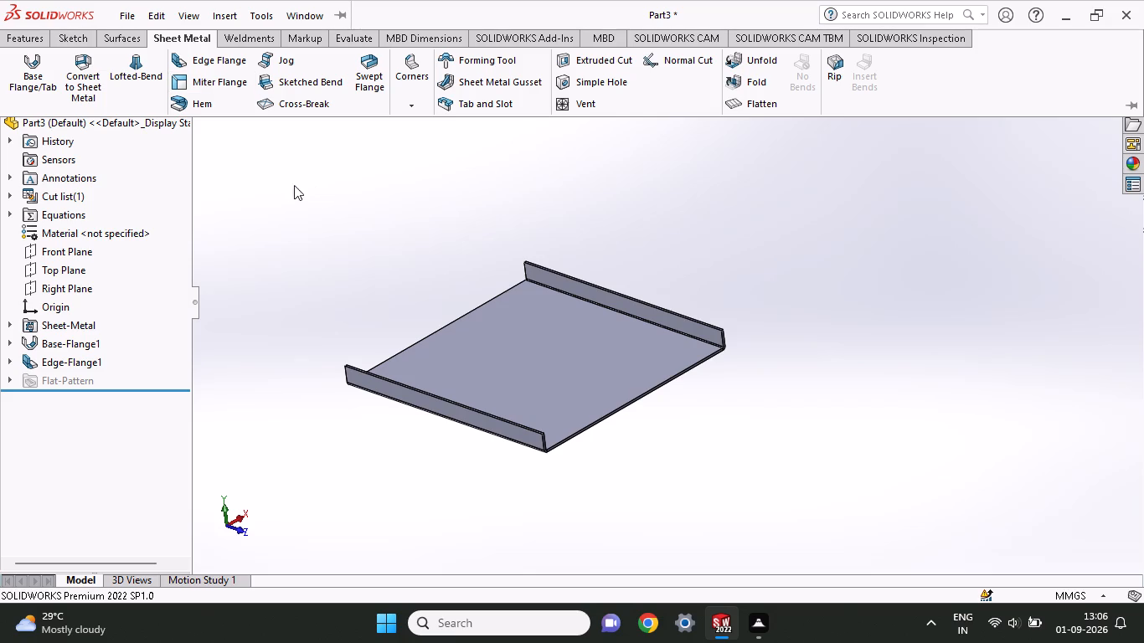
{"action": "left_click", "coordinate": [220, 106]}
{"action": "middle_click_drag", "start_coordinate": [647, 287], "coordinate": [699, 235]}
{"action": "middle_click_drag", "start_coordinate": [700, 256], "coordinate": [744, 218]}
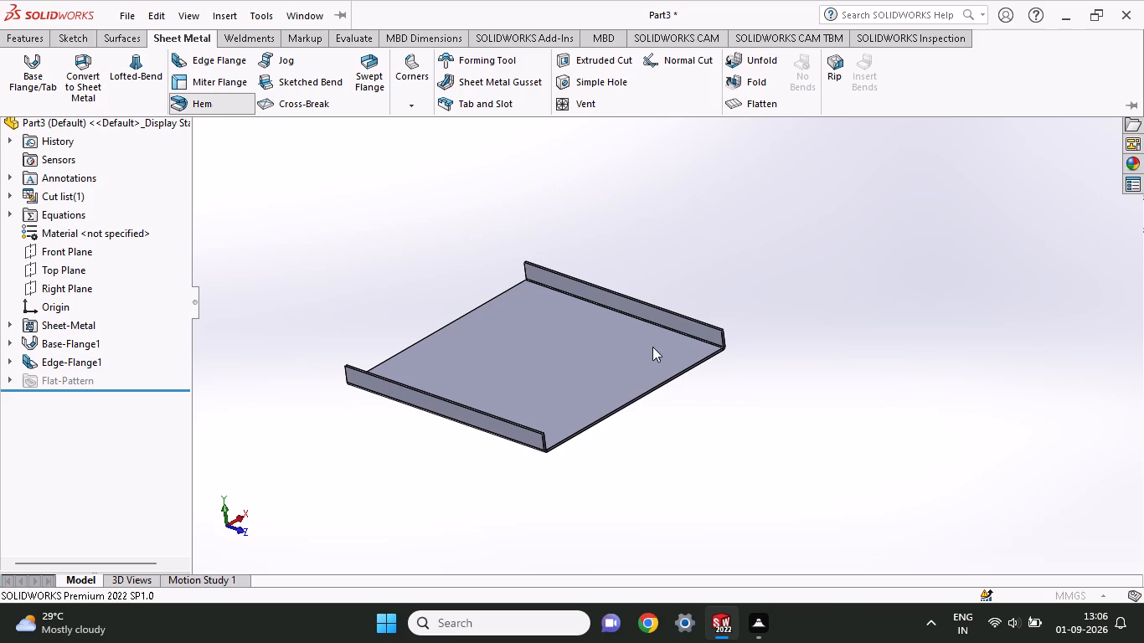
{"action": "left_click", "coordinate": [188, 96]}
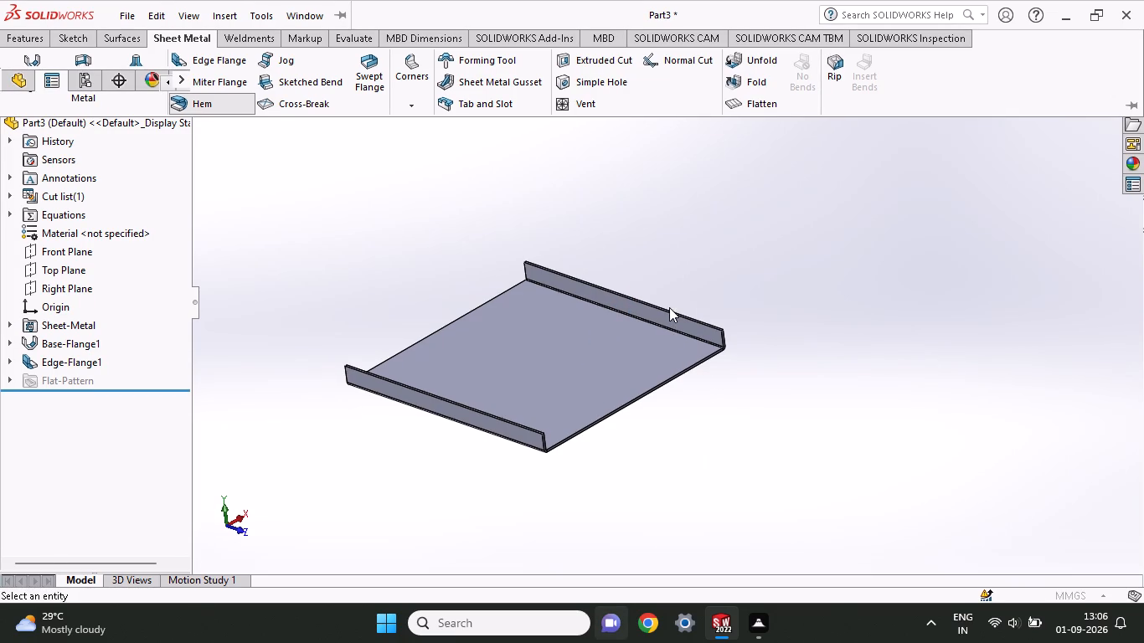
{"action": "middle_click_drag", "start_coordinate": [677, 269], "coordinate": [648, 337]}
{"action": "middle_click_drag", "start_coordinate": [656, 294], "coordinate": [635, 326]}
{"action": "scroll", "coordinate": [635, 326], "scroll_direction": "down", "scroll_amount": 4}
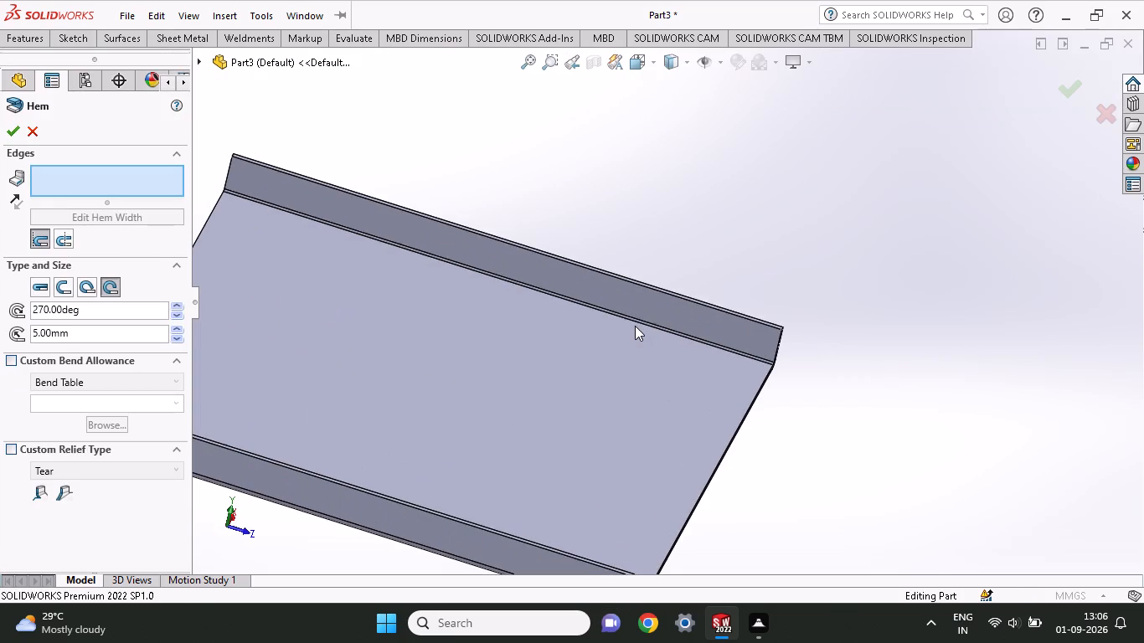
{"action": "left_click", "coordinate": [616, 276]}
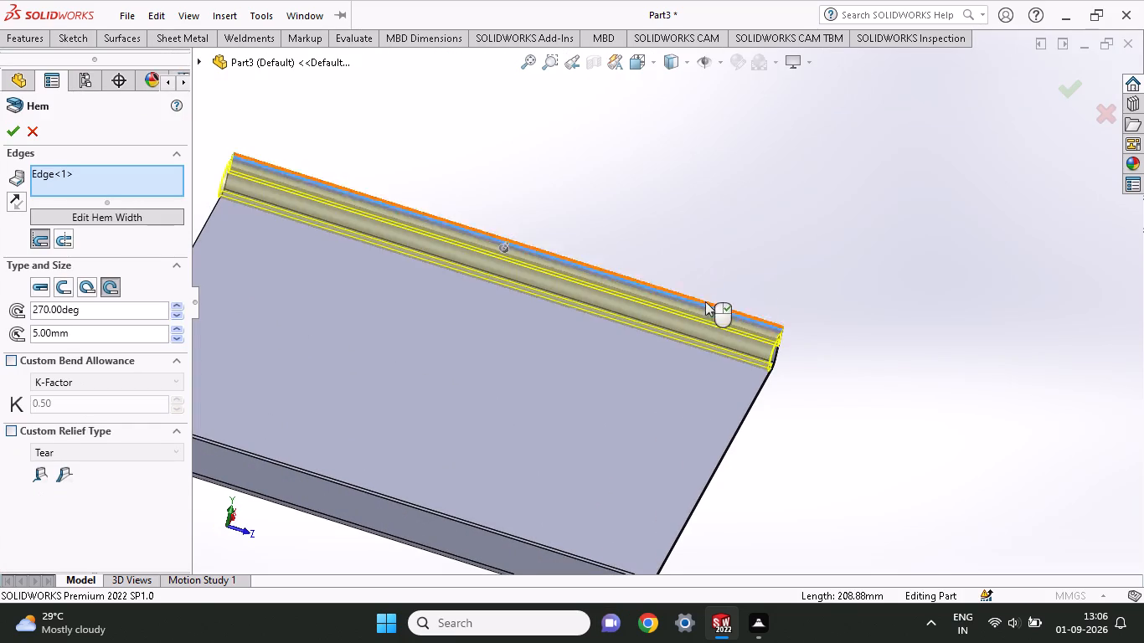
{"action": "middle_click_drag", "start_coordinate": [739, 301], "coordinate": [639, 321]}
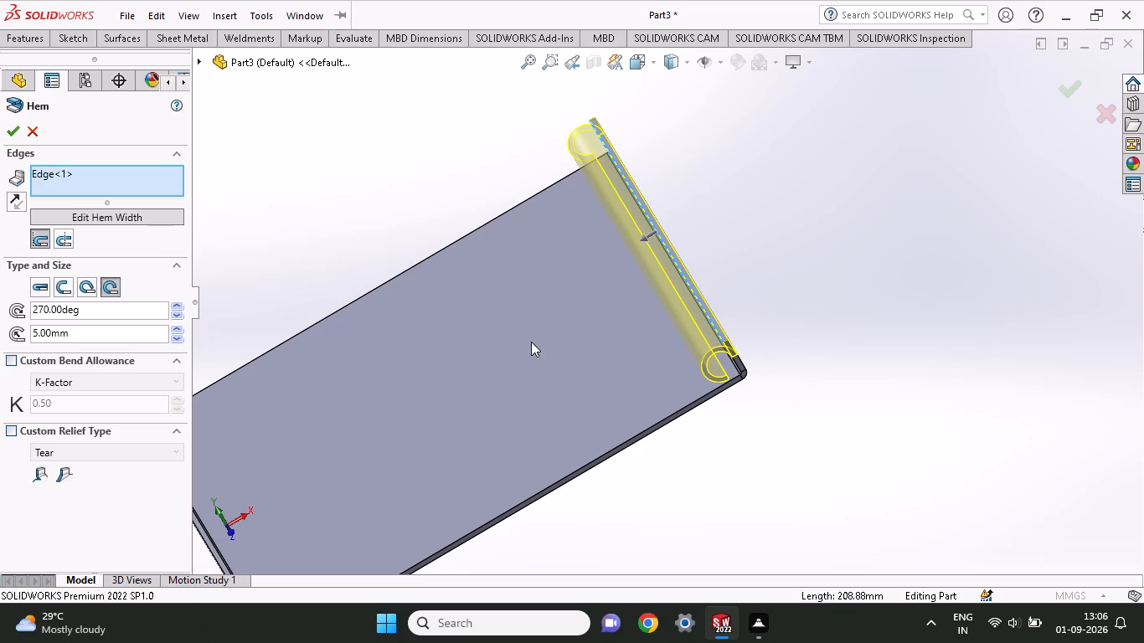
{"action": "left_click", "coordinate": [645, 238]}
{"action": "middle_click_drag", "start_coordinate": [730, 297], "coordinate": [734, 255]}
Set the hem's radius to 2 mm.
{"action": "left_click_drag", "start_coordinate": [92, 332], "coordinate": [0, 358]}
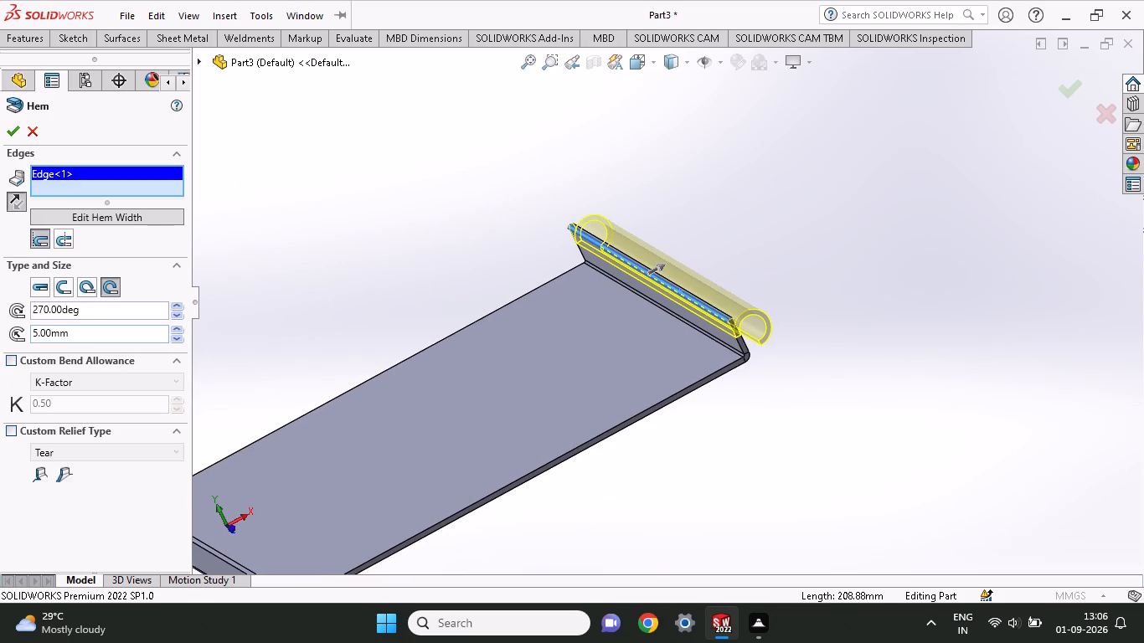
{"action": "left_click", "coordinate": [79, 337]}
{"action": "left_click_drag", "start_coordinate": [92, 332], "coordinate": [2, 336]}
{"action": "left_click", "coordinate": [70, 329]}
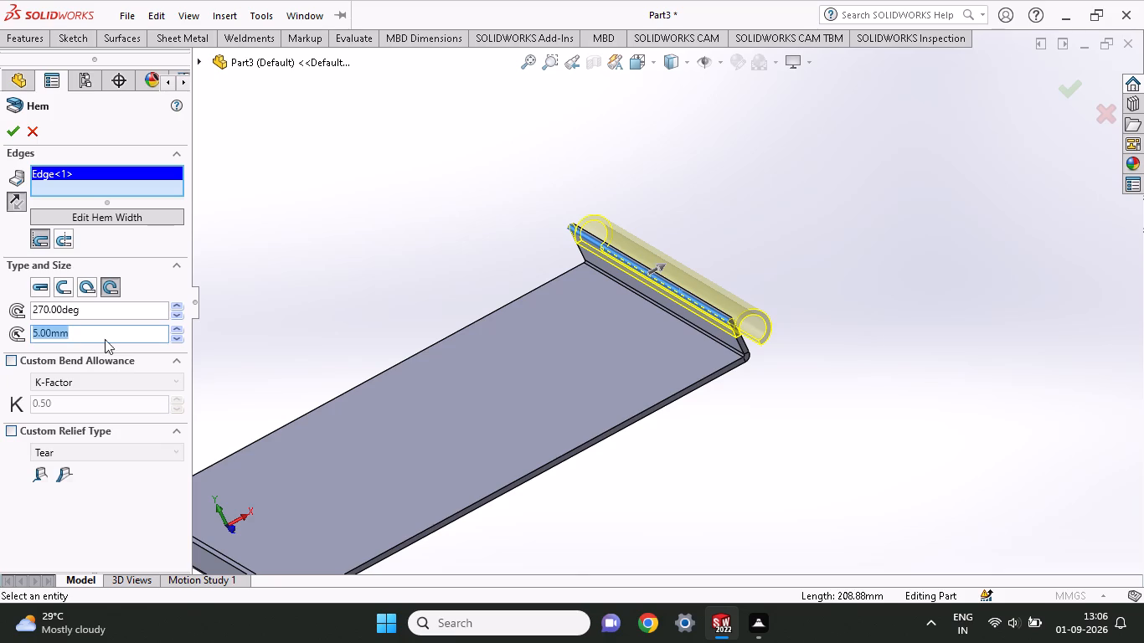
{"action": "left_click_drag", "start_coordinate": [88, 336], "coordinate": [0, 321]}
{"action": "key", "text": "2"}
{"action": "key", "text": "Return"}
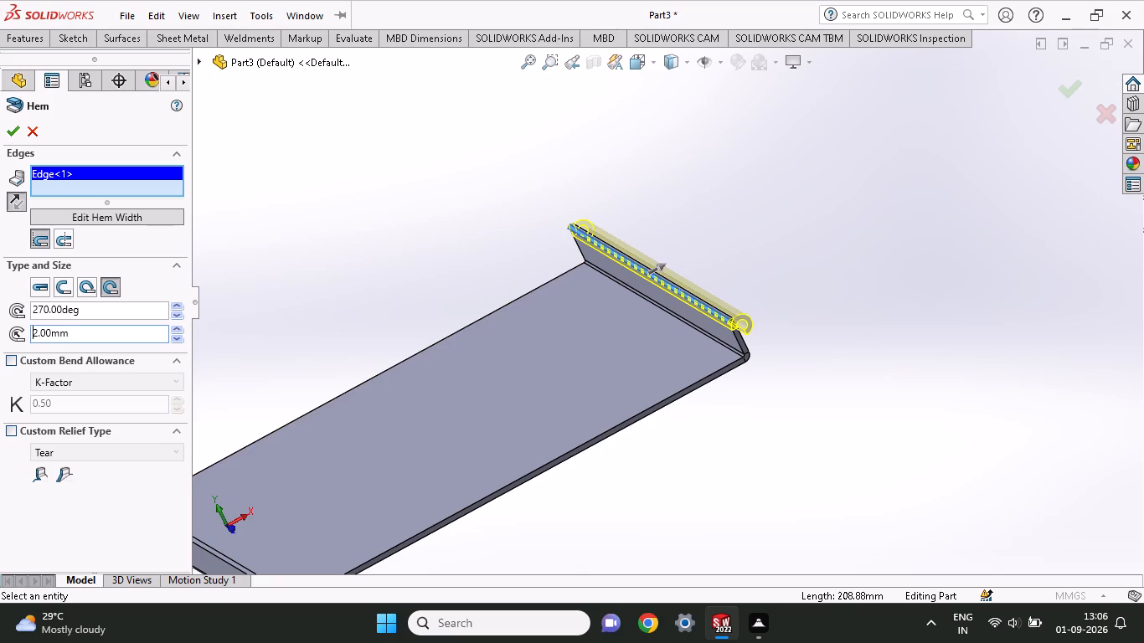
Change the hem to the Tear Drop type at 225 degrees and create it.
{"action": "left_click", "coordinate": [91, 291]}
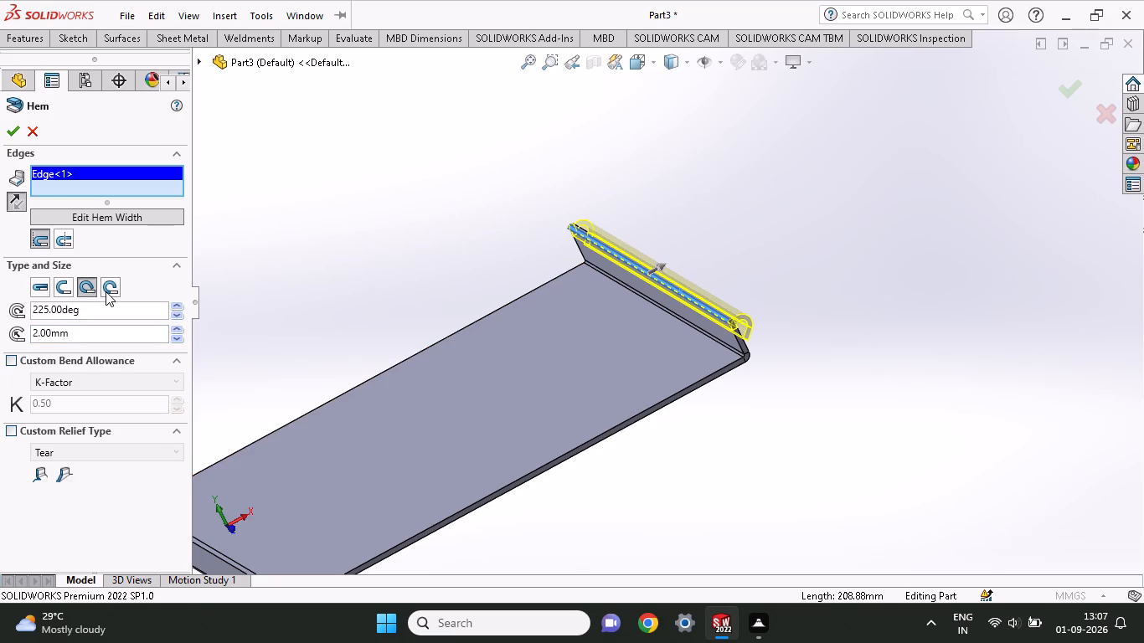
{"action": "left_click", "coordinate": [106, 291]}
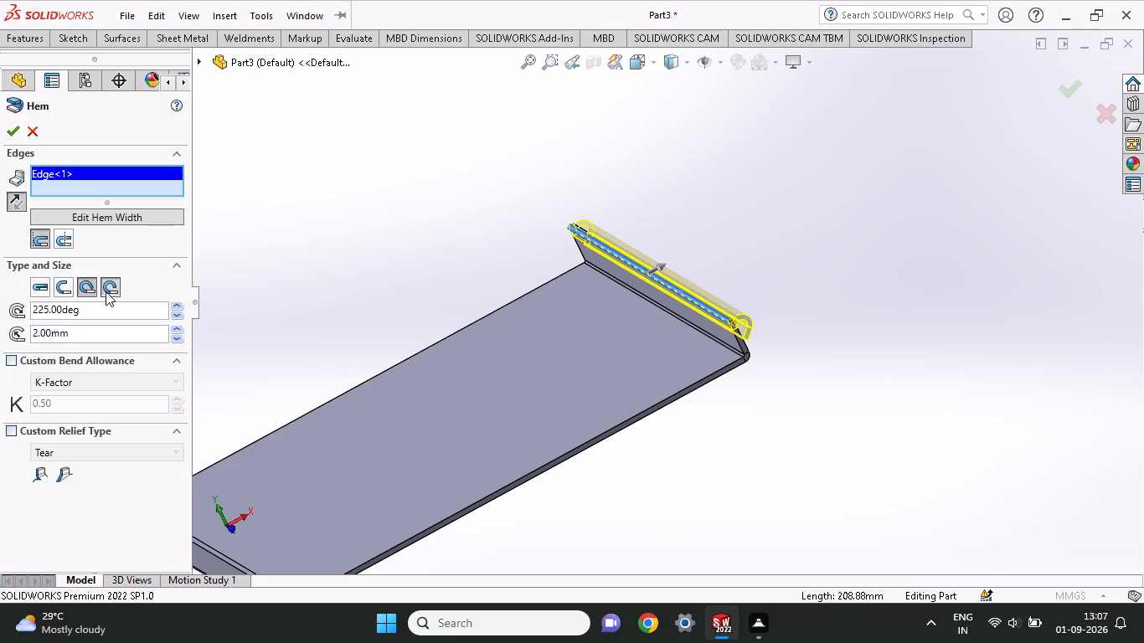
{"action": "left_click", "coordinate": [89, 289]}
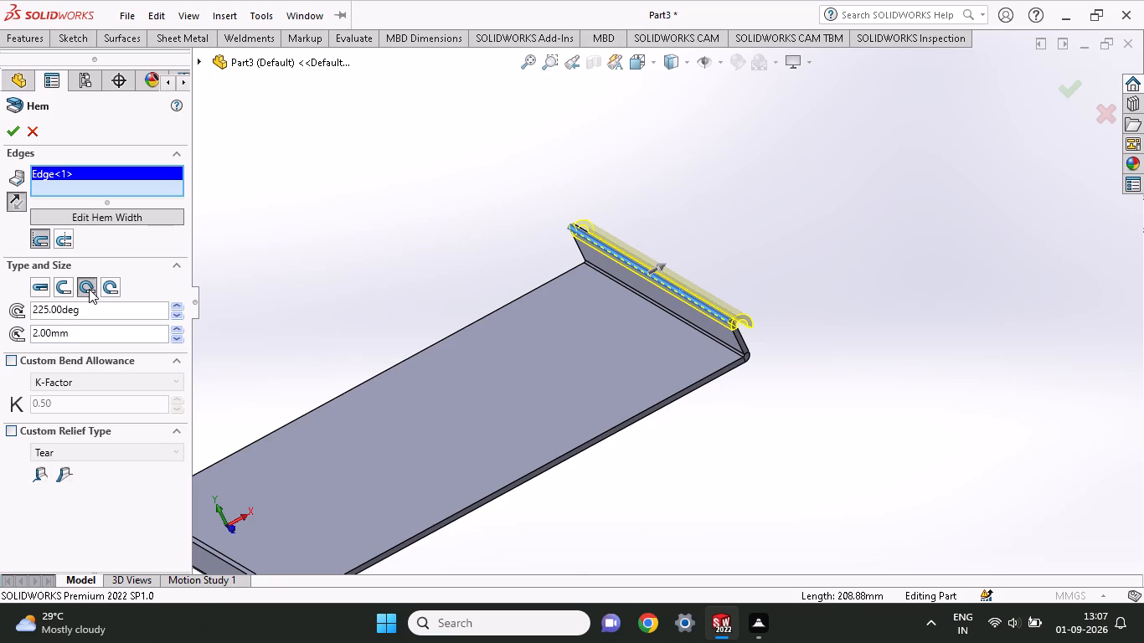
{"action": "middle_click_drag", "start_coordinate": [615, 311], "coordinate": [630, 317]}
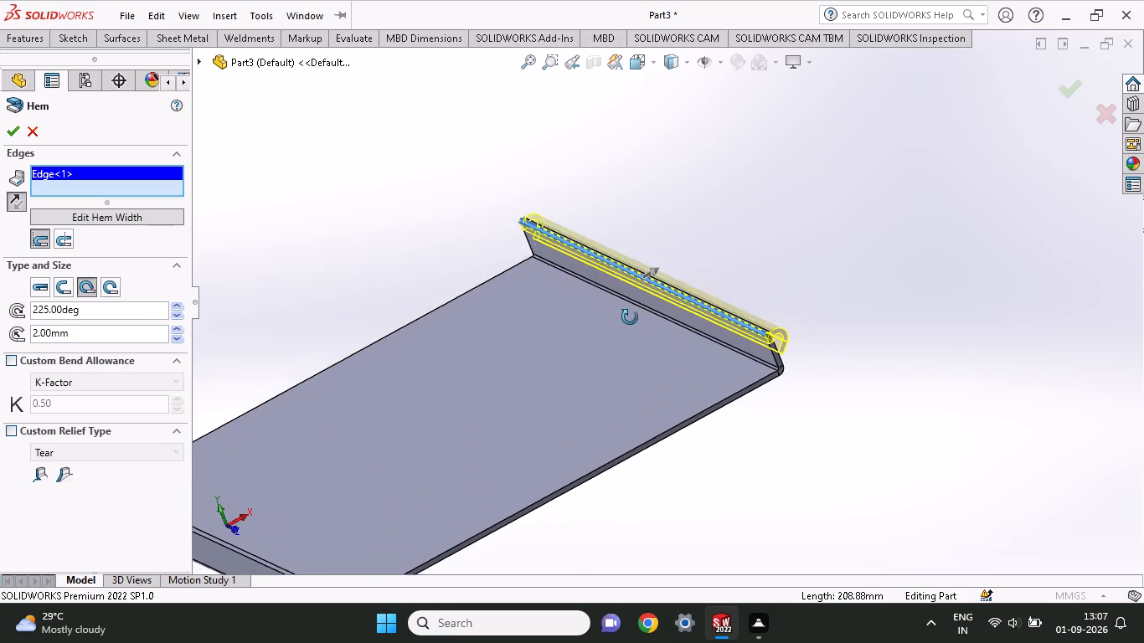
{"action": "middle_click_drag", "start_coordinate": [630, 317], "coordinate": [631, 322]}
{"action": "left_click", "coordinate": [7, 132]}
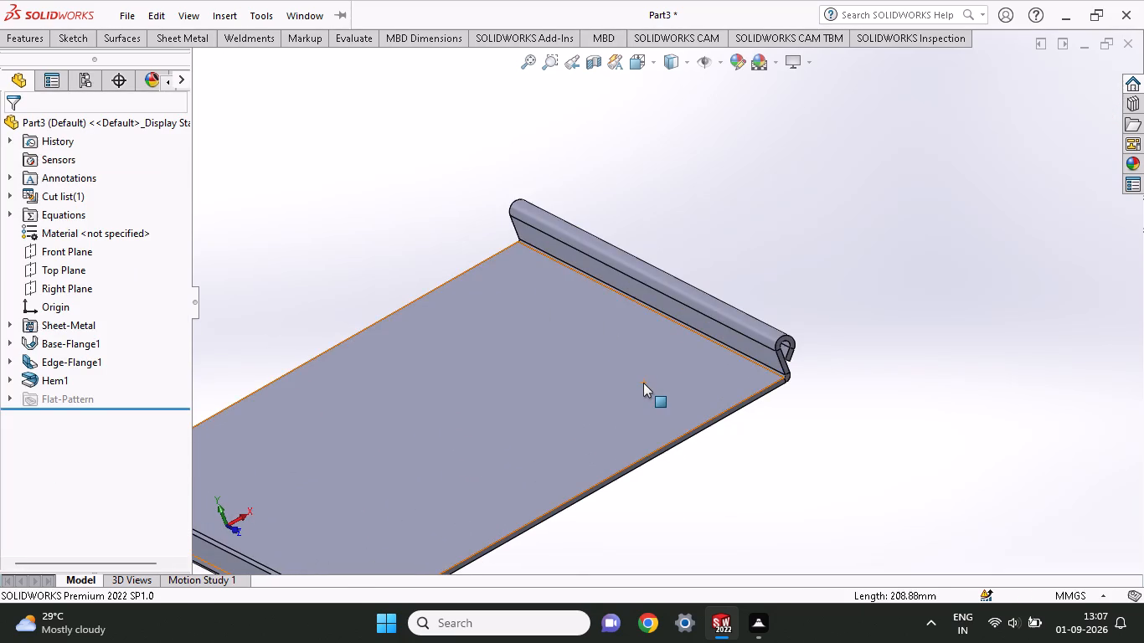
Start a second Hem on the top edge of the opposite edge flange, with the Tear Drop type and reversed direction.
{"action": "scroll", "coordinate": [643, 383], "scroll_direction": "up", "scroll_amount": 3}
{"action": "scroll", "coordinate": [643, 383], "scroll_direction": "down", "scroll_amount": 1}
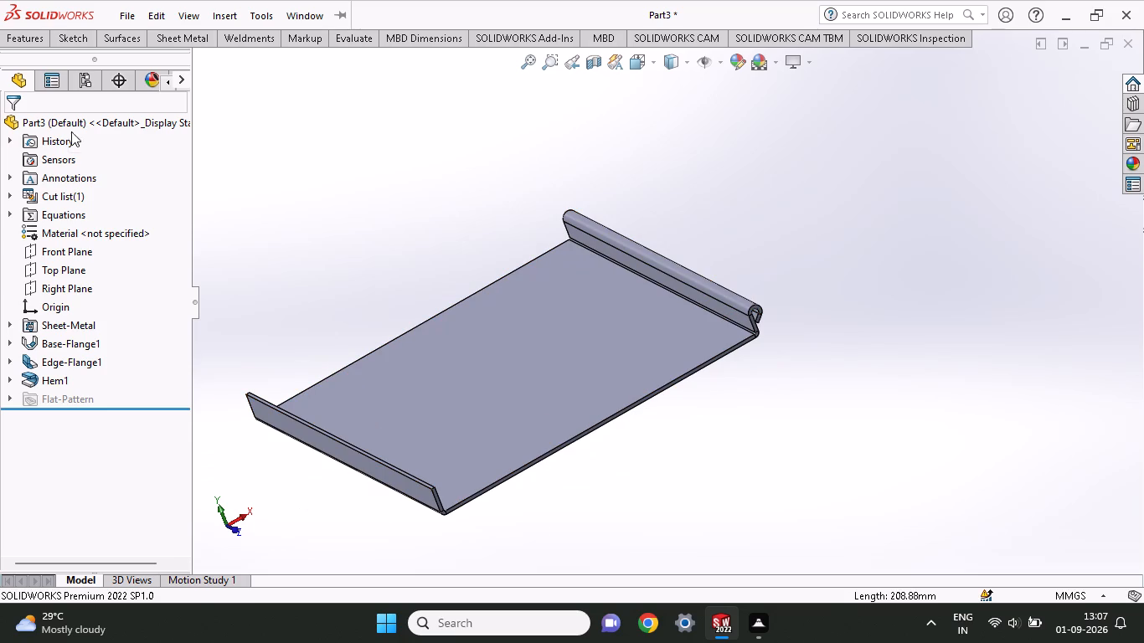
{"action": "left_click", "coordinate": [67, 43]}
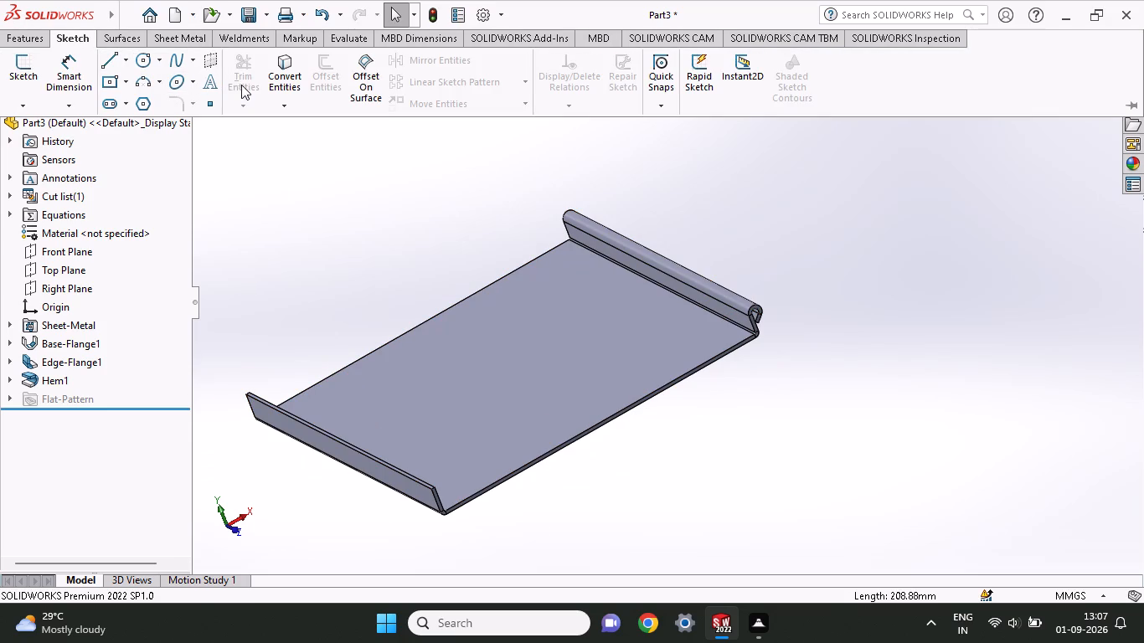
{"action": "left_click", "coordinate": [126, 42]}
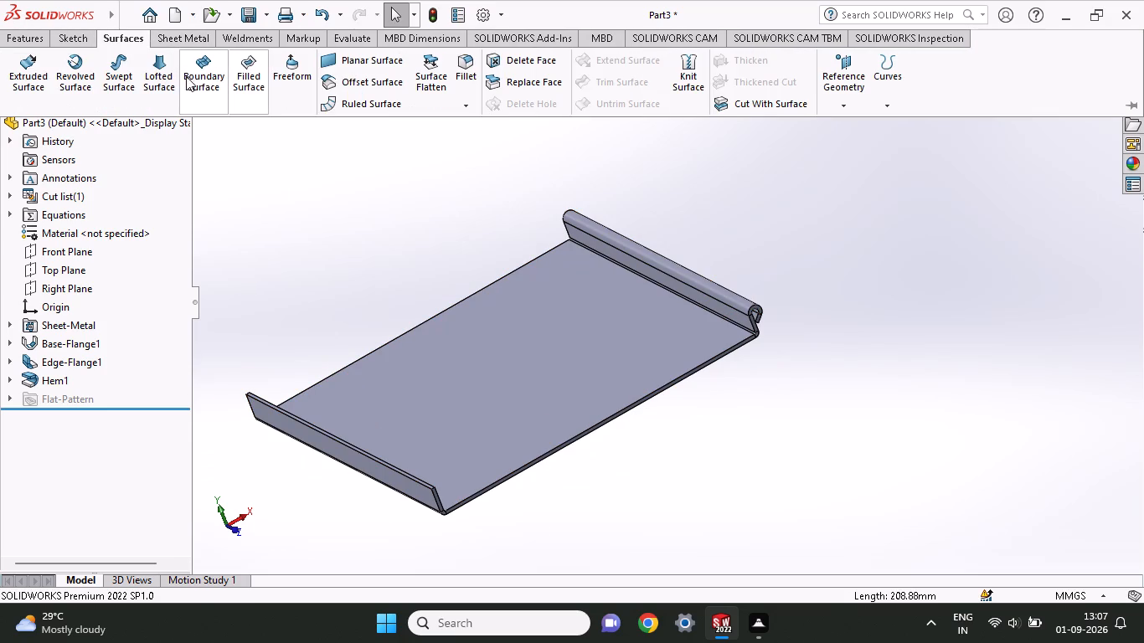
{"action": "left_click", "coordinate": [196, 39]}
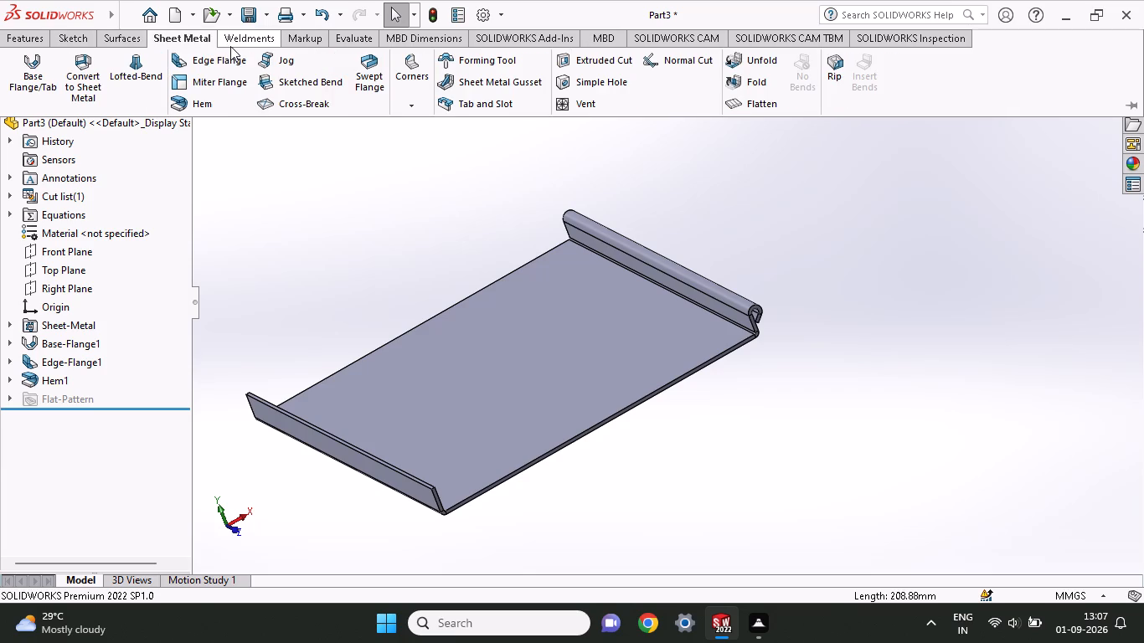
{"action": "left_click", "coordinate": [204, 95]}
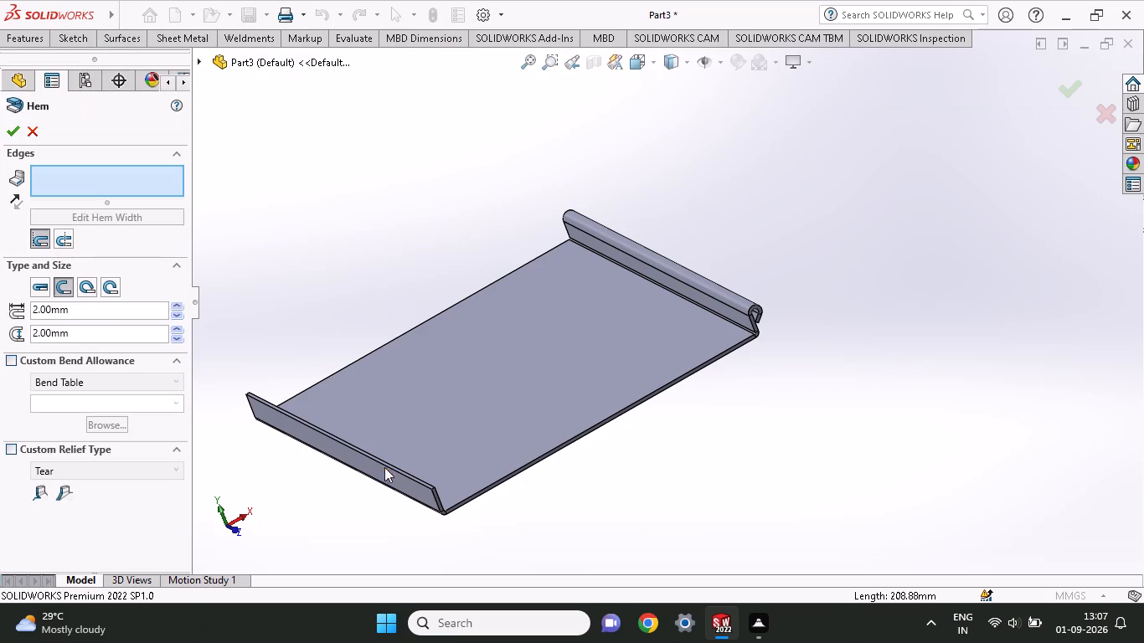
{"action": "left_click", "coordinate": [388, 468]}
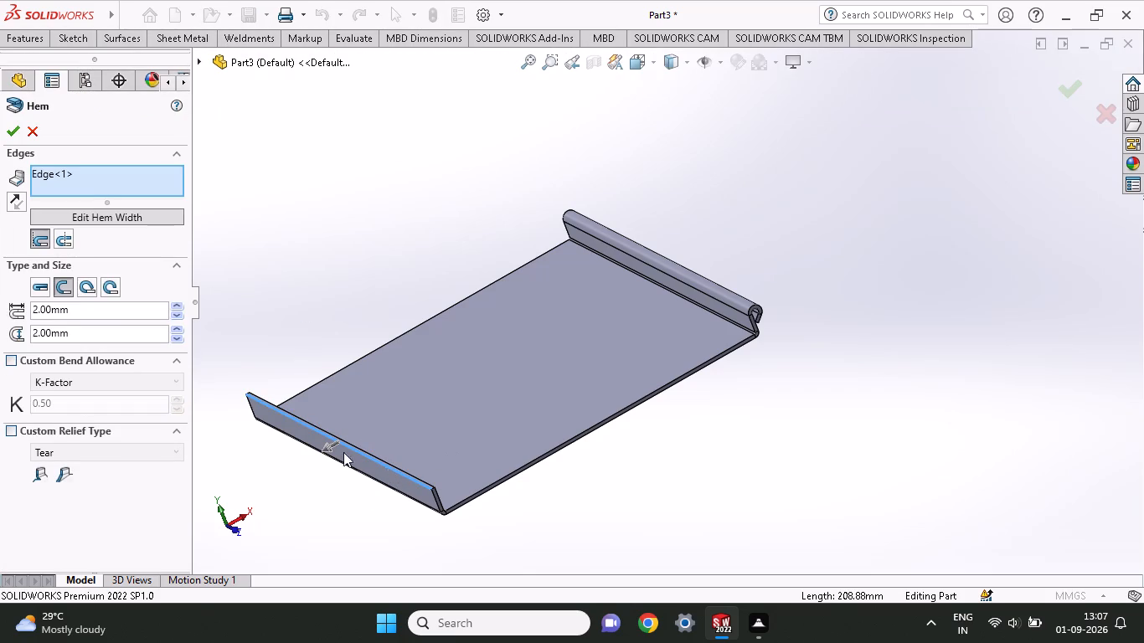
{"action": "left_click", "coordinate": [87, 288]}
{"action": "left_click_drag", "start_coordinate": [329, 448], "coordinate": [344, 445]}
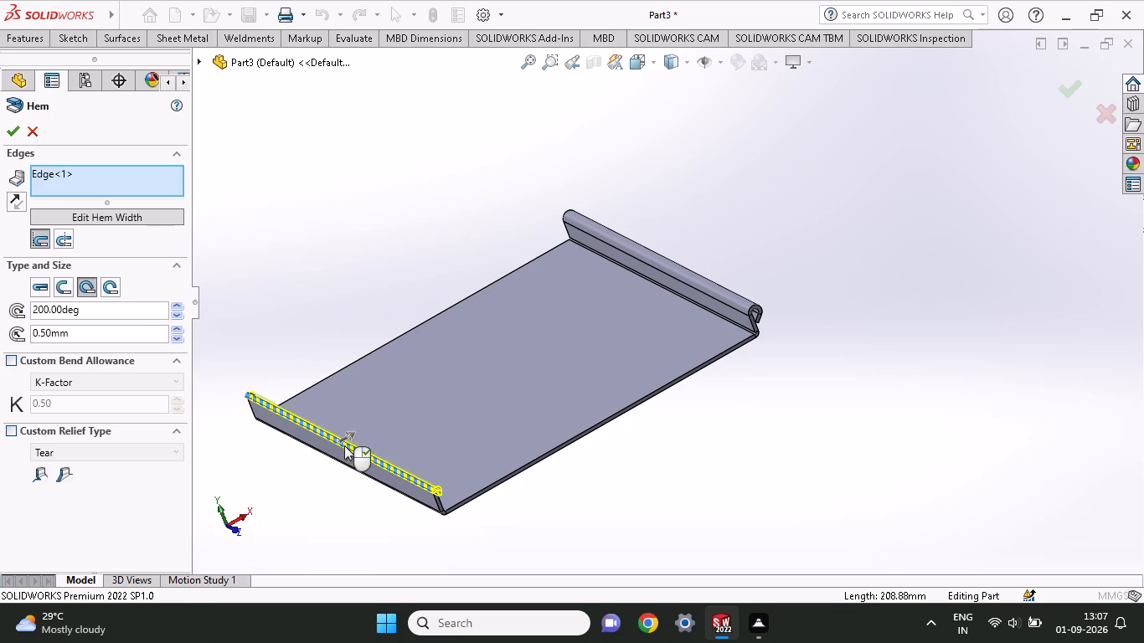
{"action": "left_click_drag", "start_coordinate": [344, 445], "coordinate": [371, 432]}
Set the second hem's radius to 2 mm.
{"action": "middle_click_drag", "start_coordinate": [515, 521], "coordinate": [472, 507]}
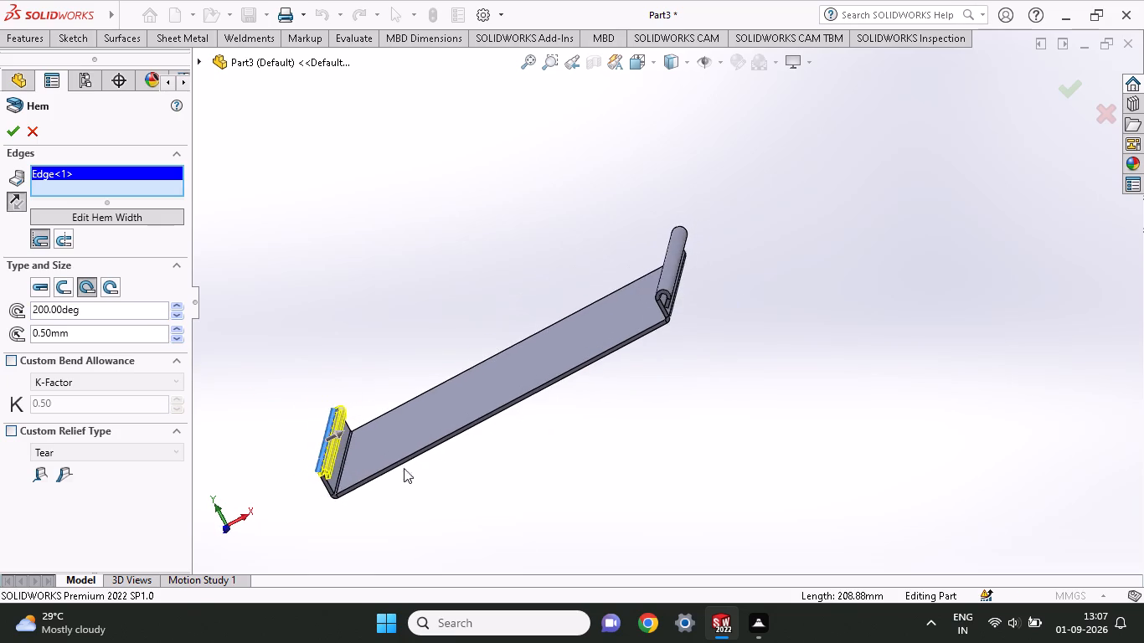
{"action": "scroll", "coordinate": [332, 430], "scroll_direction": "down", "scroll_amount": 4}
{"action": "middle_click_drag", "start_coordinate": [483, 481], "coordinate": [475, 480]}
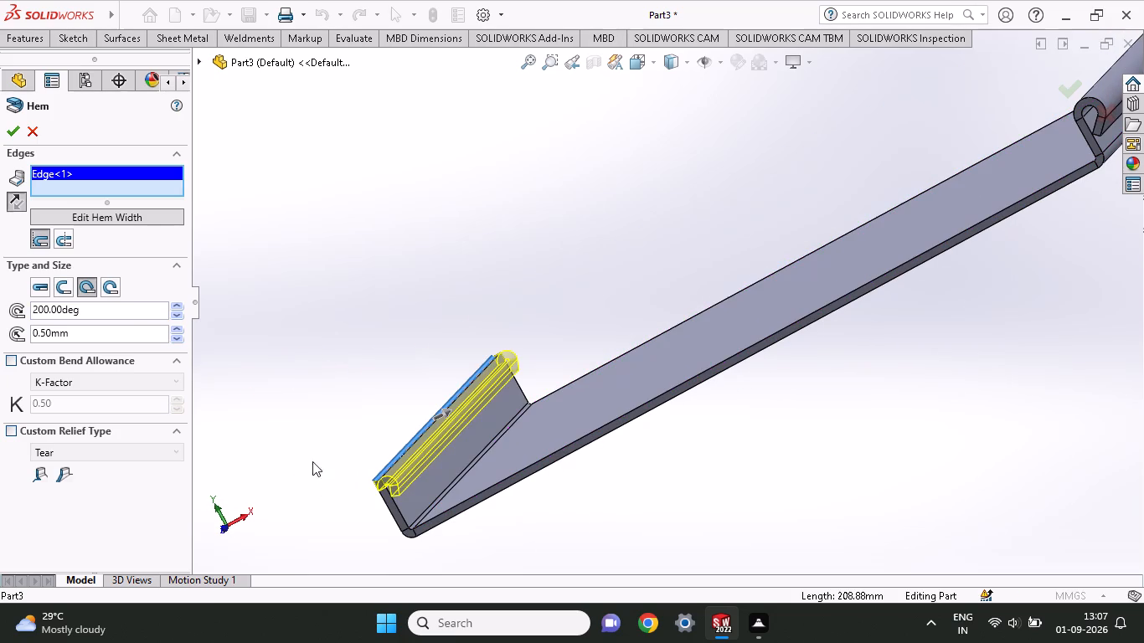
{"action": "left_click_drag", "start_coordinate": [83, 331], "coordinate": [0, 335]}
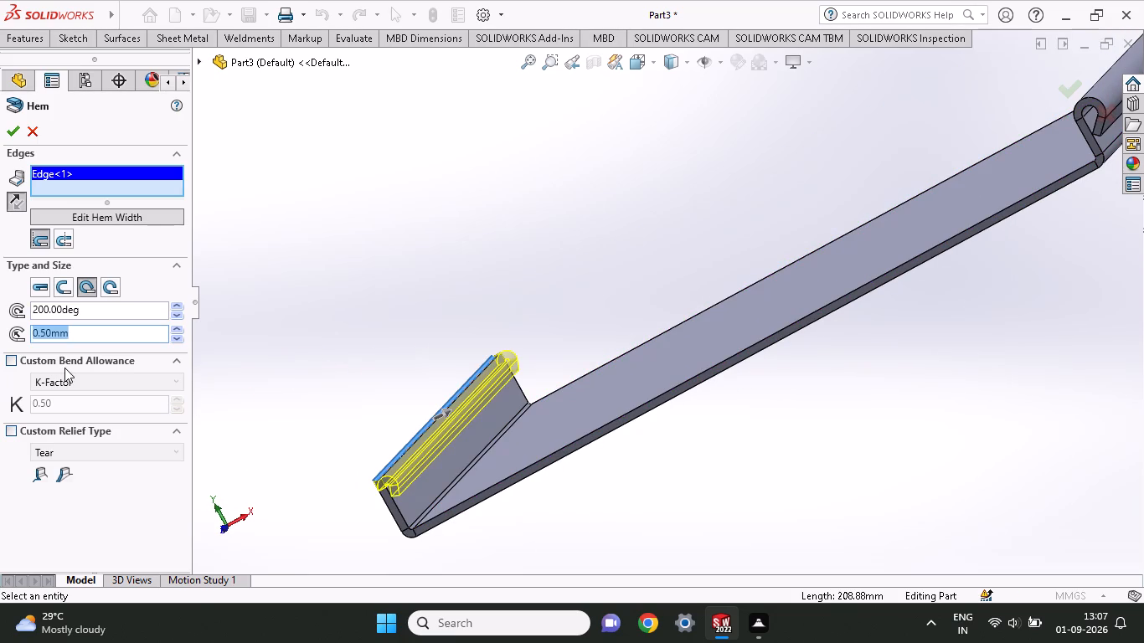
{"action": "key", "text": "2"}
{"action": "key", "text": "Return"}
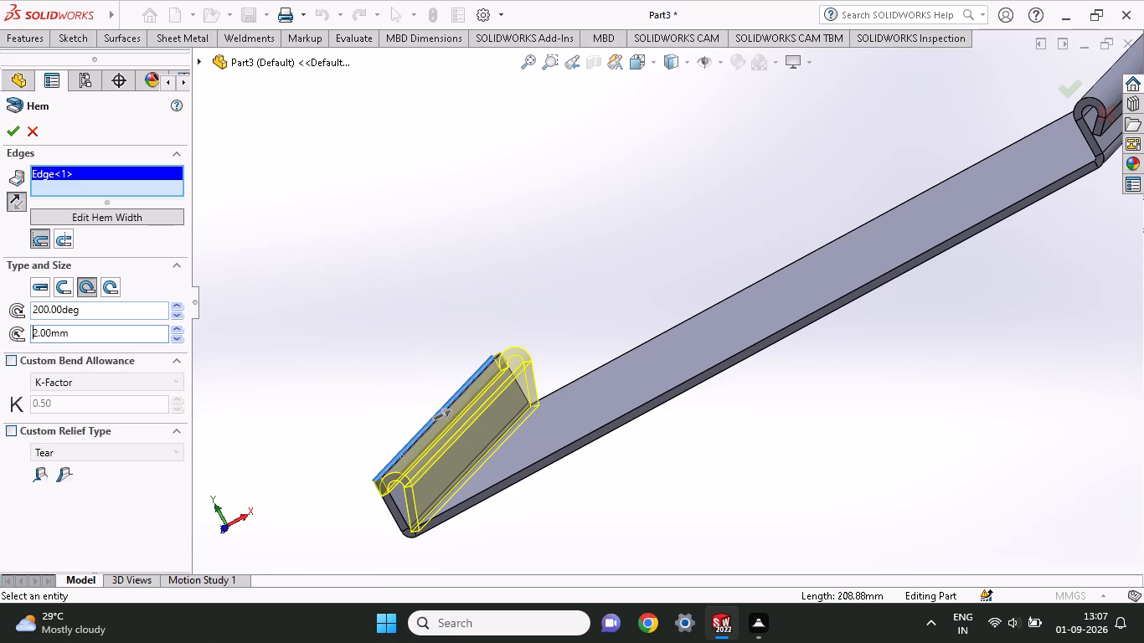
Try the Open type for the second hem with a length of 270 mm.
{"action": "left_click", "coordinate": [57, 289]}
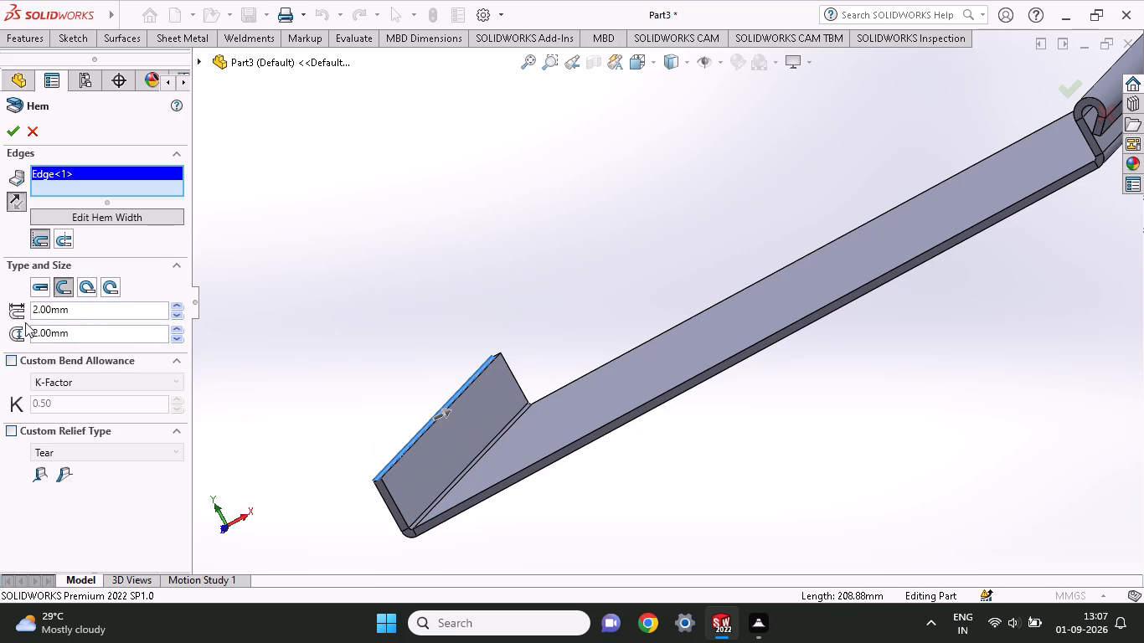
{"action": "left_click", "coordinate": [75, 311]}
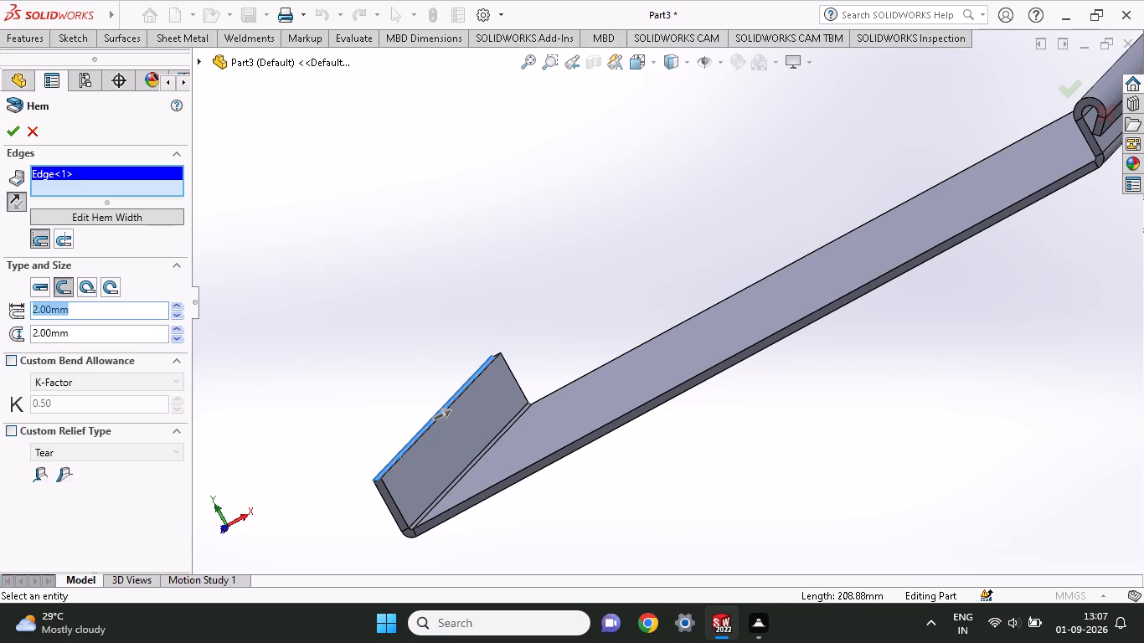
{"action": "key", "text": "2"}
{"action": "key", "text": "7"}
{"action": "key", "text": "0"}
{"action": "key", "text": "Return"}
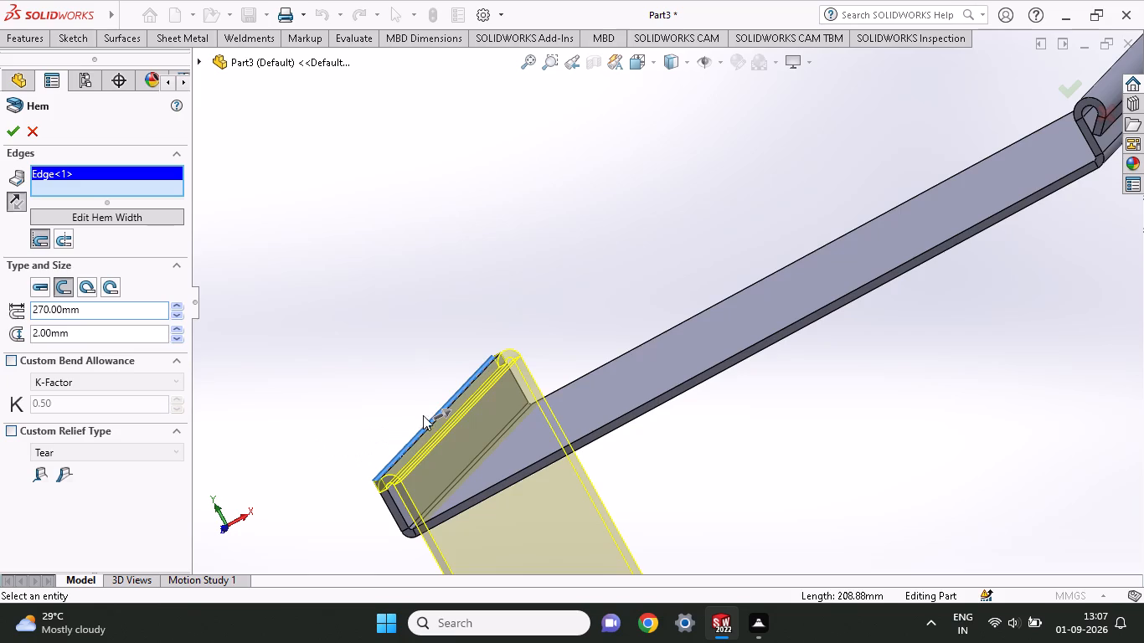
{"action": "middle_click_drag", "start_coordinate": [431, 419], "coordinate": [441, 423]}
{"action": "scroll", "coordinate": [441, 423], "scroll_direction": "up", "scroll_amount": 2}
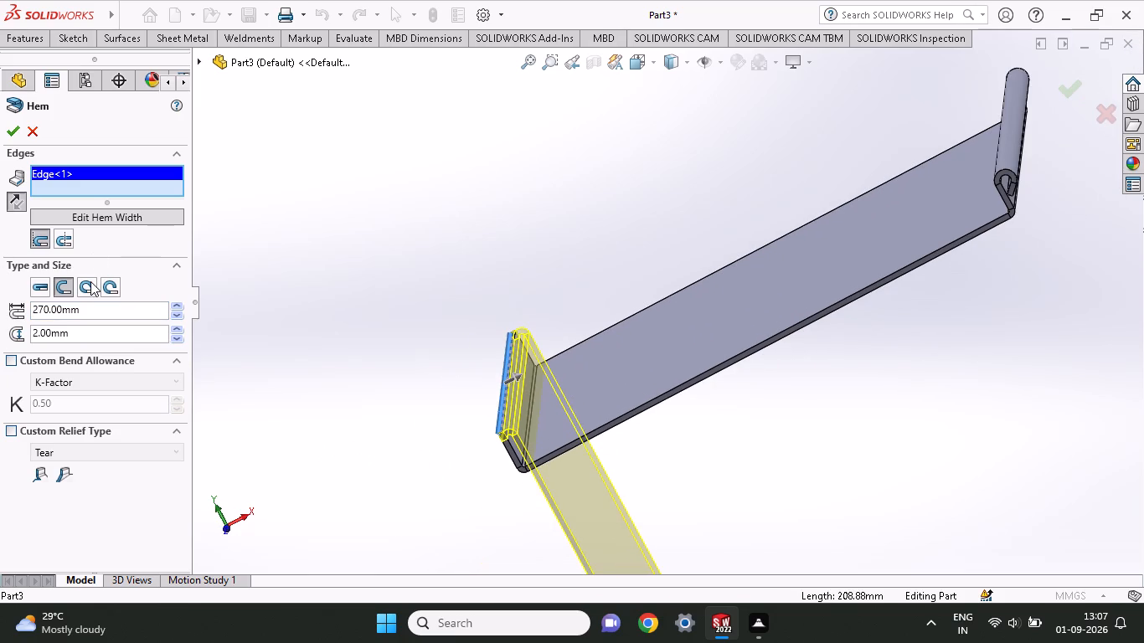
Change the second hem to the Rolled type with an angle of 300 degrees and create it.
{"action": "left_click", "coordinate": [88, 281]}
{"action": "left_click", "coordinate": [106, 291]}
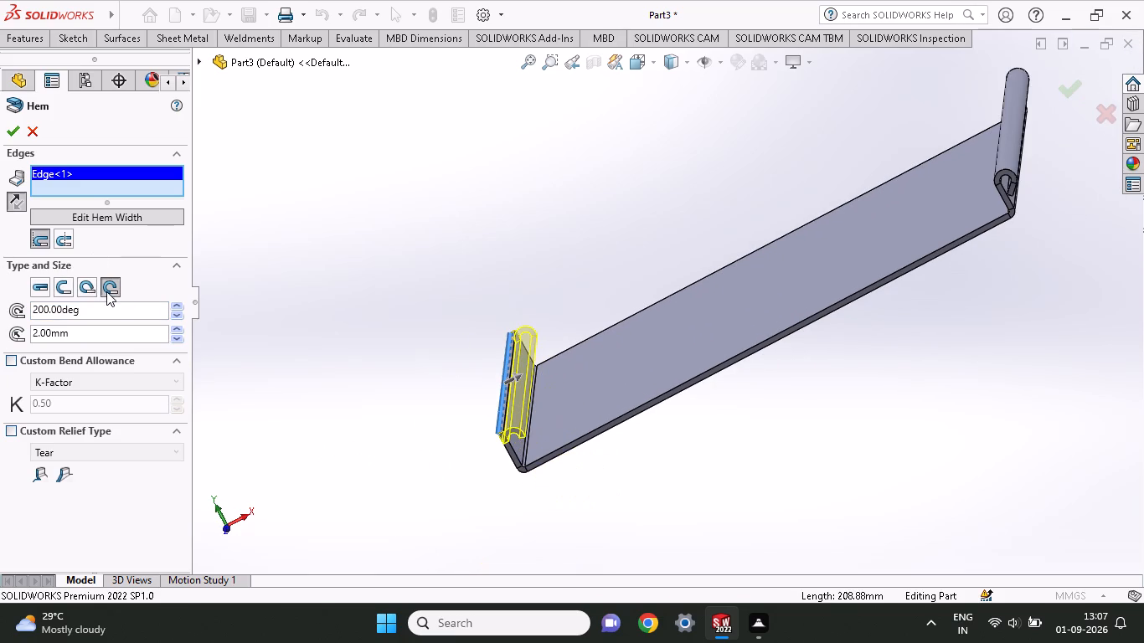
{"action": "middle_click", "coordinate": [353, 403]}
{"action": "scroll", "coordinate": [353, 403], "scroll_direction": "down", "scroll_amount": 1}
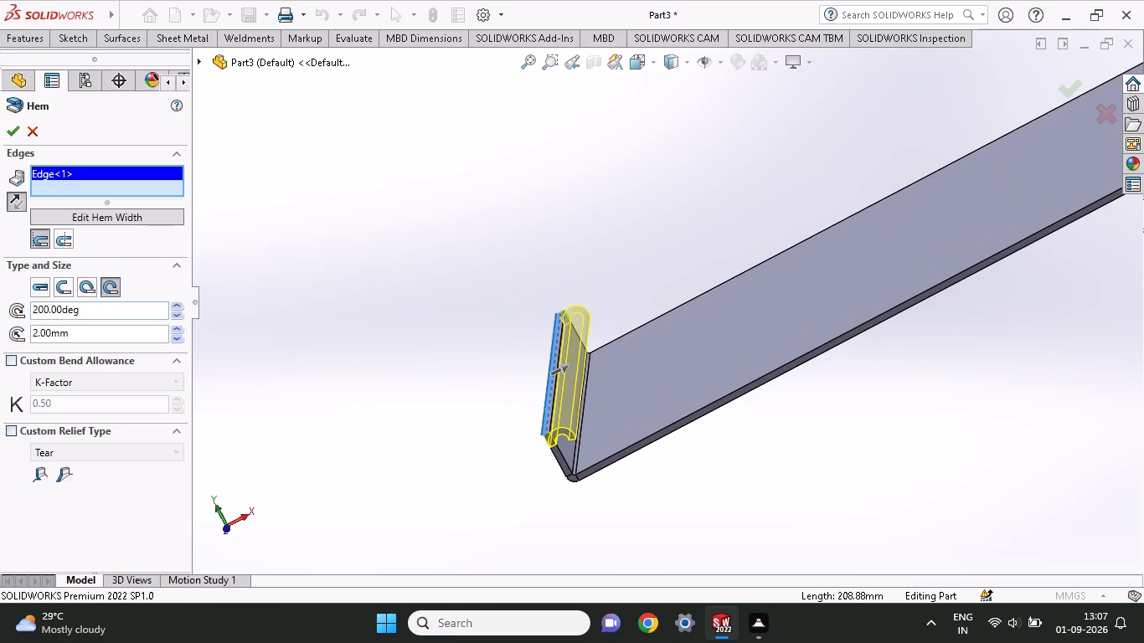
{"action": "left_click_drag", "start_coordinate": [102, 306], "coordinate": [0, 317]}
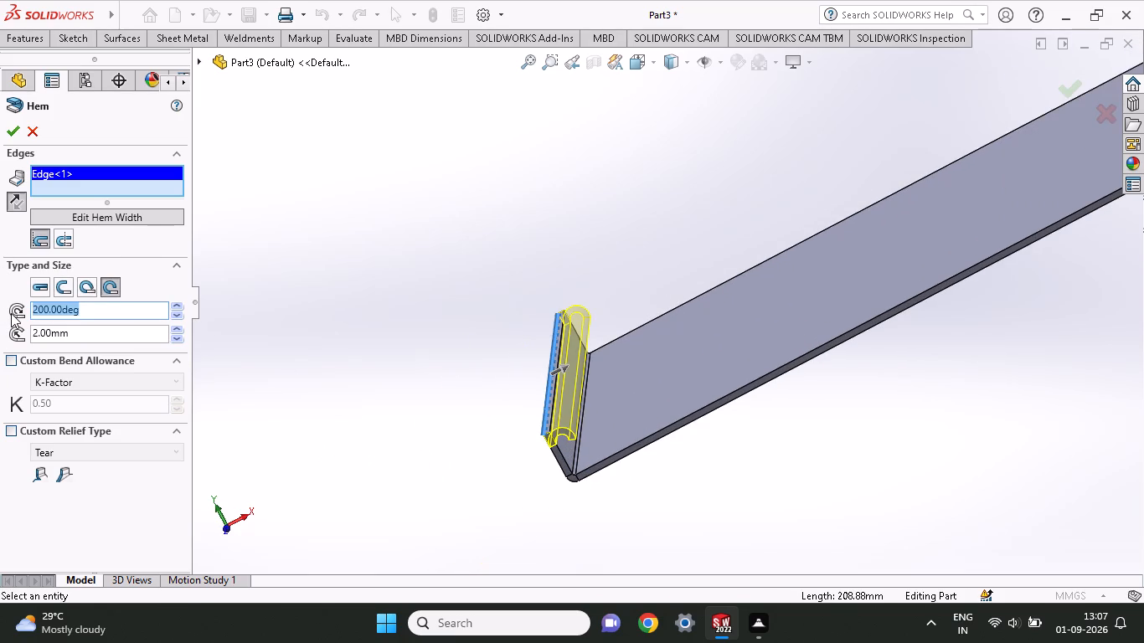
{"action": "type", "text": "300"}
{"action": "key", "text": "Return"}
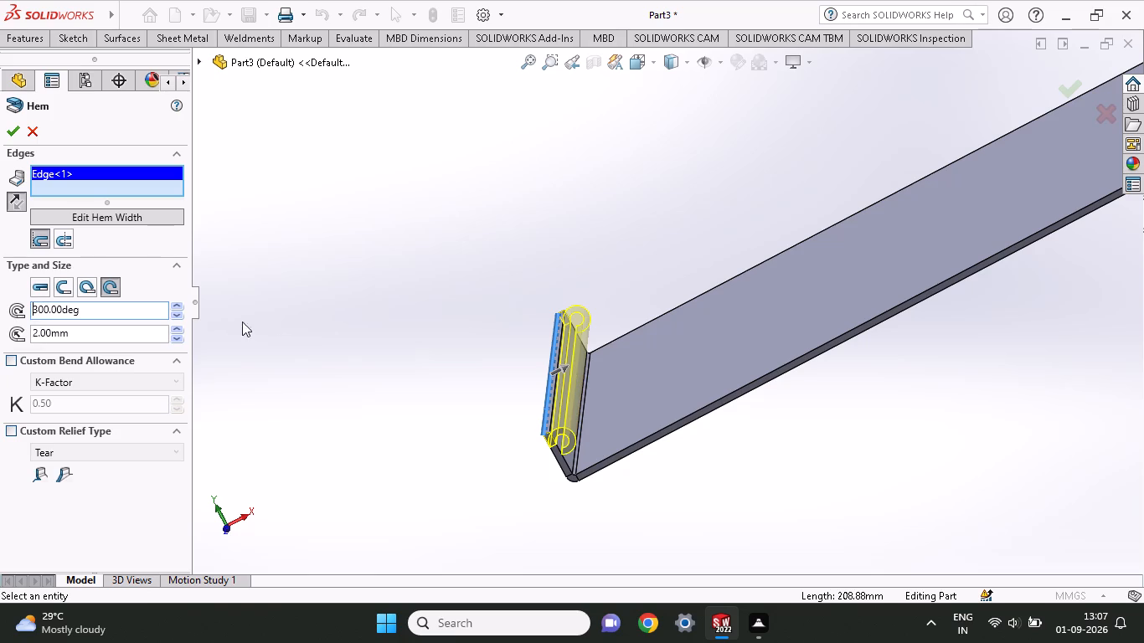
{"action": "middle_click_drag", "start_coordinate": [382, 373], "coordinate": [392, 332]}
{"action": "scroll", "coordinate": [392, 332], "scroll_direction": "up", "scroll_amount": 1}
{"action": "scroll", "coordinate": [643, 405], "scroll_direction": "up", "scroll_amount": 2}
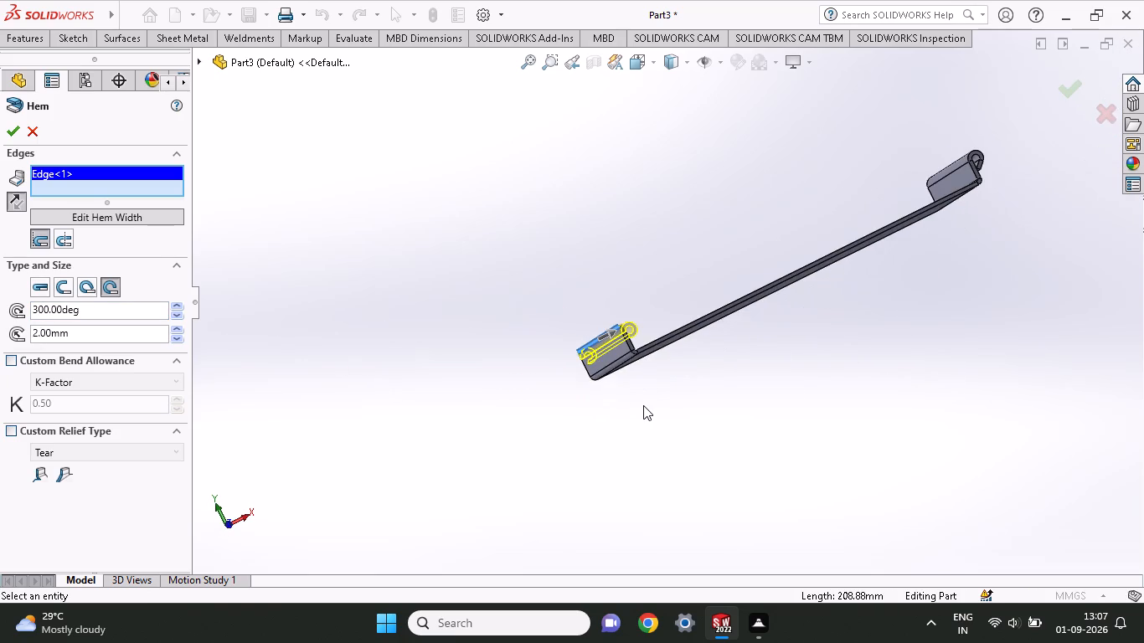
{"action": "scroll", "coordinate": [643, 405], "scroll_direction": "down", "scroll_amount": 1}
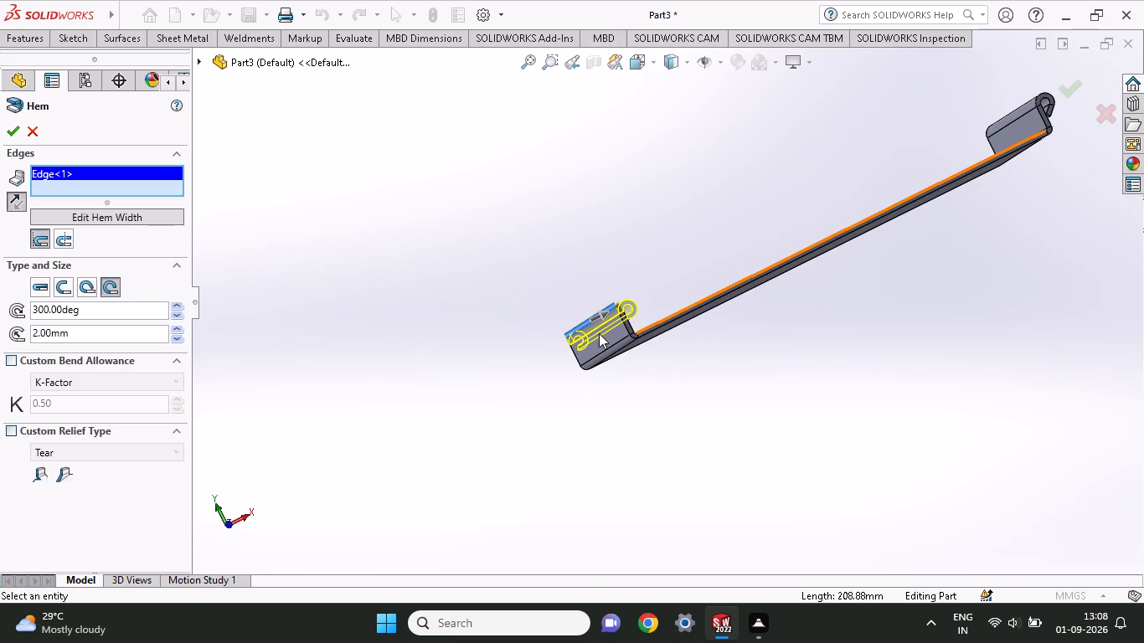
{"action": "middle_click_drag", "start_coordinate": [674, 252], "coordinate": [648, 328]}
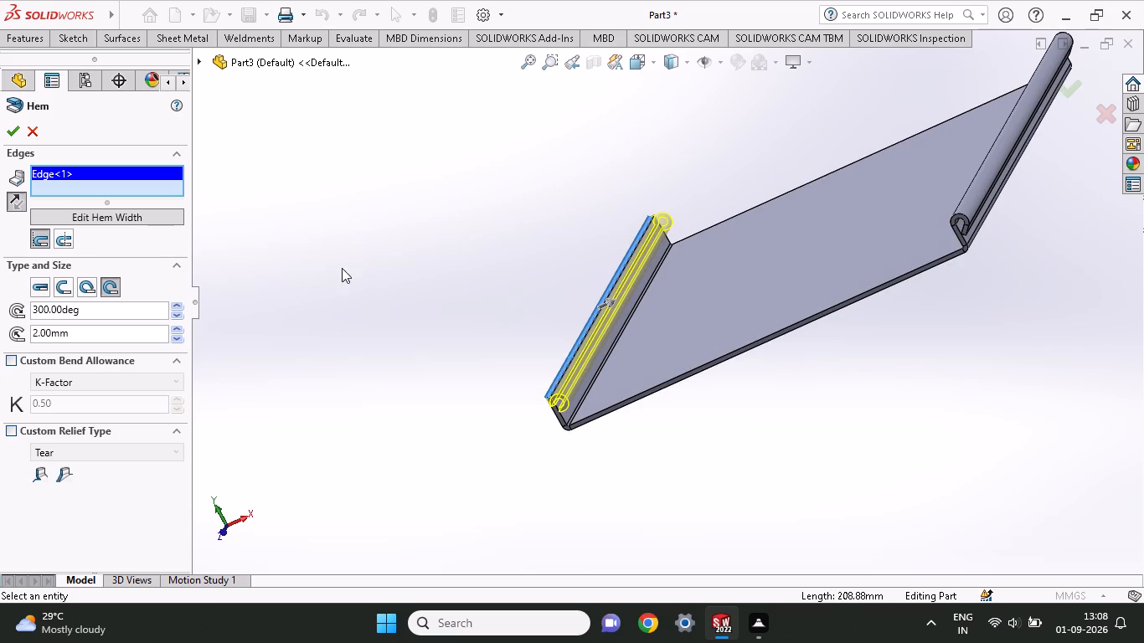
{"action": "left_click", "coordinate": [5, 132]}
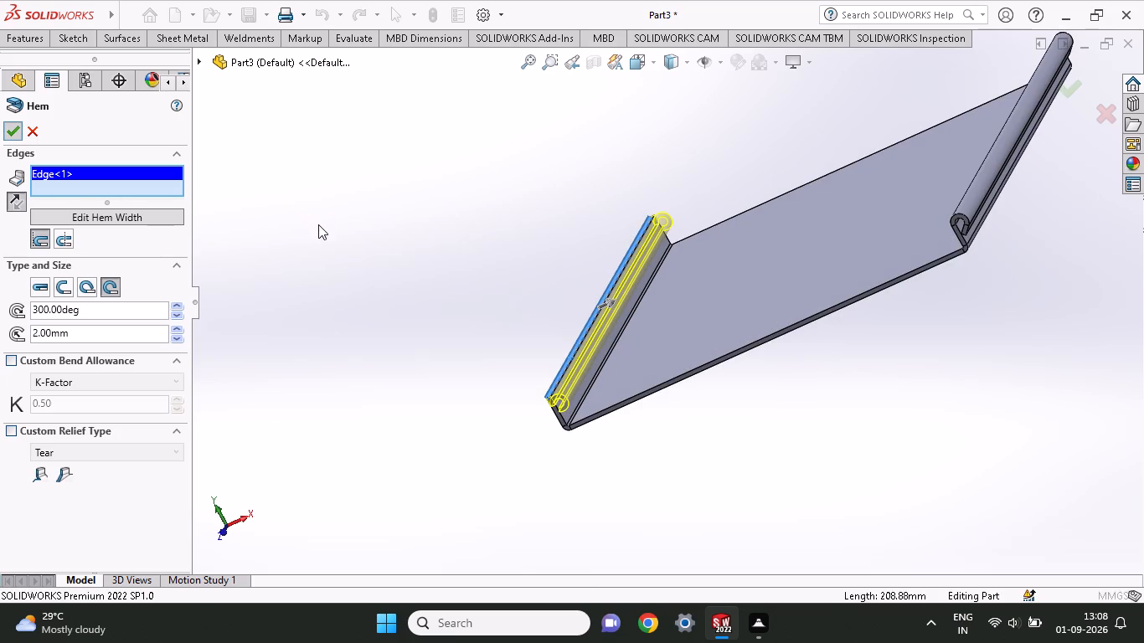
Sketch a corner rectangle about 124 mm by 9 mm on one edge flange's outer face, centrally along its hemmed top edge.
{"action": "scroll", "coordinate": [652, 275], "scroll_direction": "down", "scroll_amount": 1}
{"action": "middle_click_drag", "start_coordinate": [655, 283], "coordinate": [737, 203]}
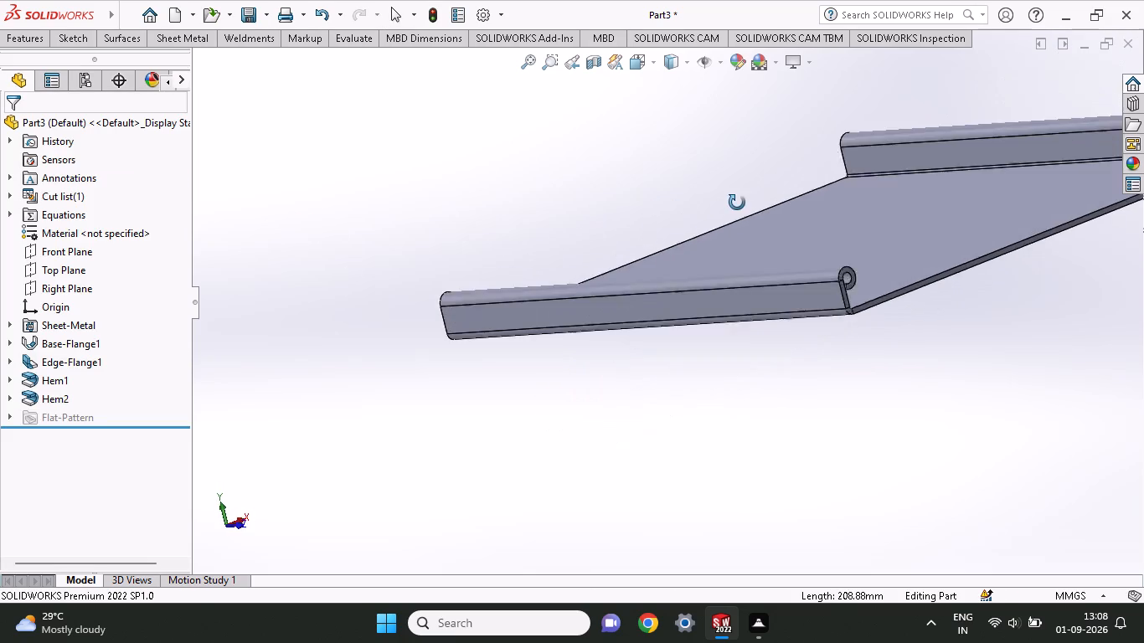
{"action": "middle_click_drag", "start_coordinate": [737, 203], "coordinate": [667, 269]}
{"action": "scroll", "coordinate": [667, 269], "scroll_direction": "up", "scroll_amount": 2}
{"action": "scroll", "coordinate": [675, 270], "scroll_direction": "down", "scroll_amount": 2}
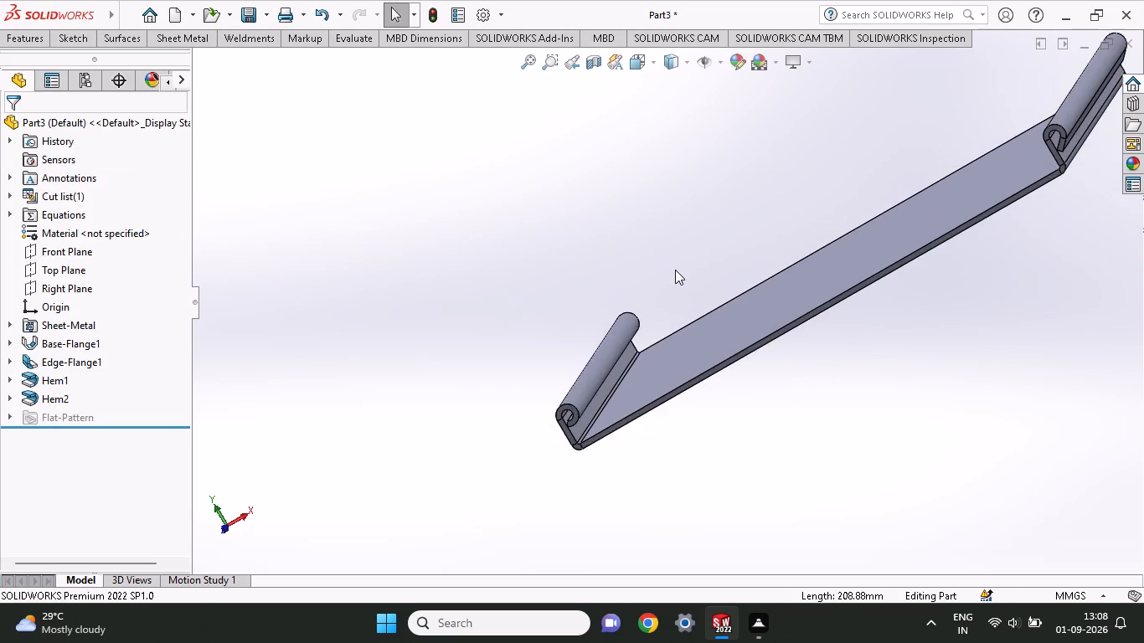
{"action": "middle_click_drag", "start_coordinate": [675, 270], "coordinate": [788, 180]}
{"action": "scroll", "coordinate": [788, 180], "scroll_direction": "up", "scroll_amount": 3}
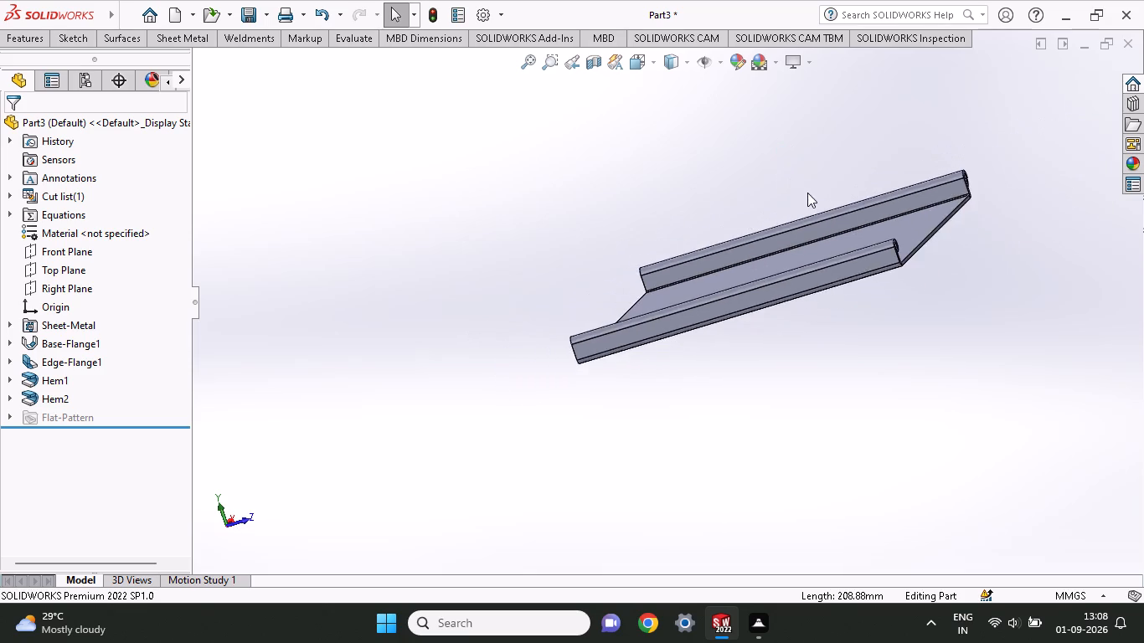
{"action": "scroll", "coordinate": [808, 193], "scroll_direction": "down", "scroll_amount": 1}
{"action": "middle_click_drag", "start_coordinate": [808, 193], "coordinate": [837, 153]}
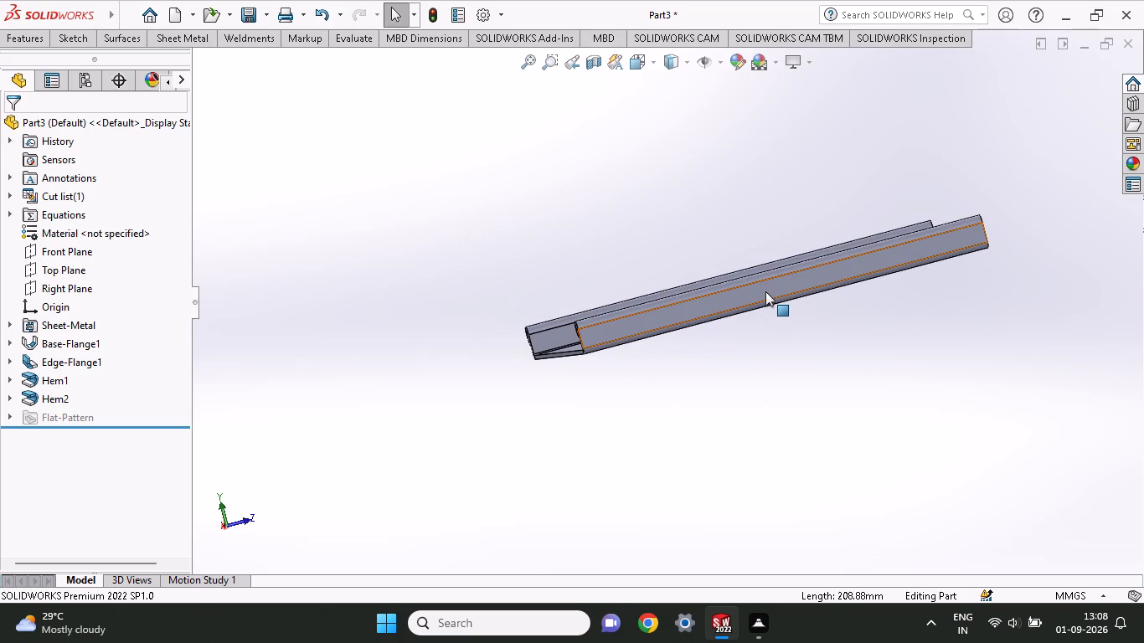
{"action": "left_click", "coordinate": [765, 291]}
{"action": "left_click", "coordinate": [845, 246]}
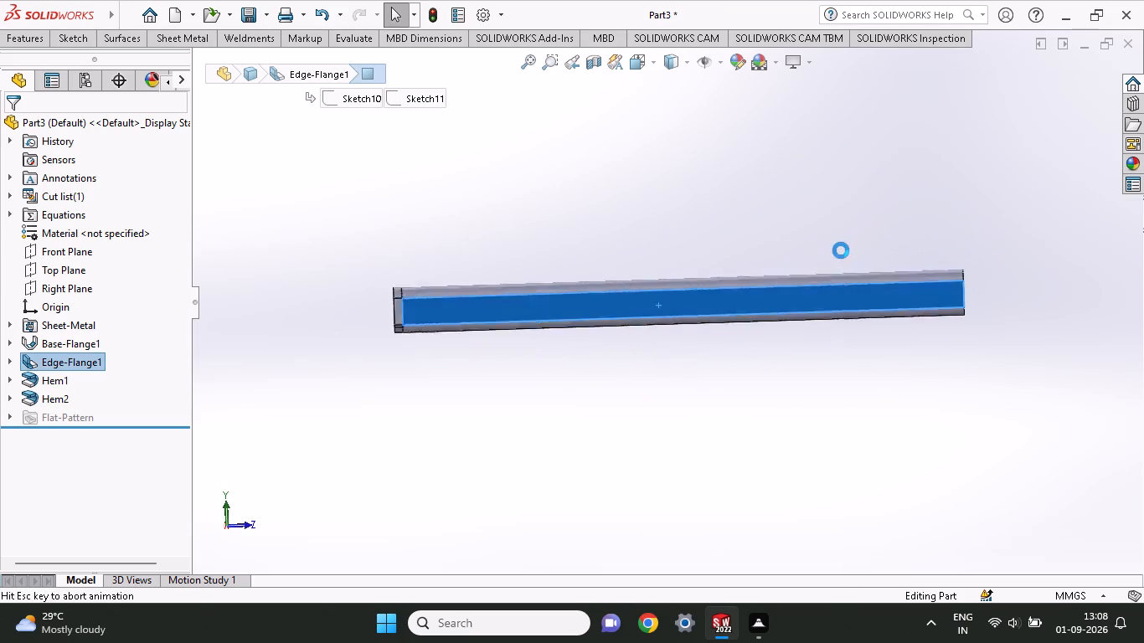
{"action": "left_click", "coordinate": [87, 49]}
{"action": "left_click", "coordinate": [83, 39]}
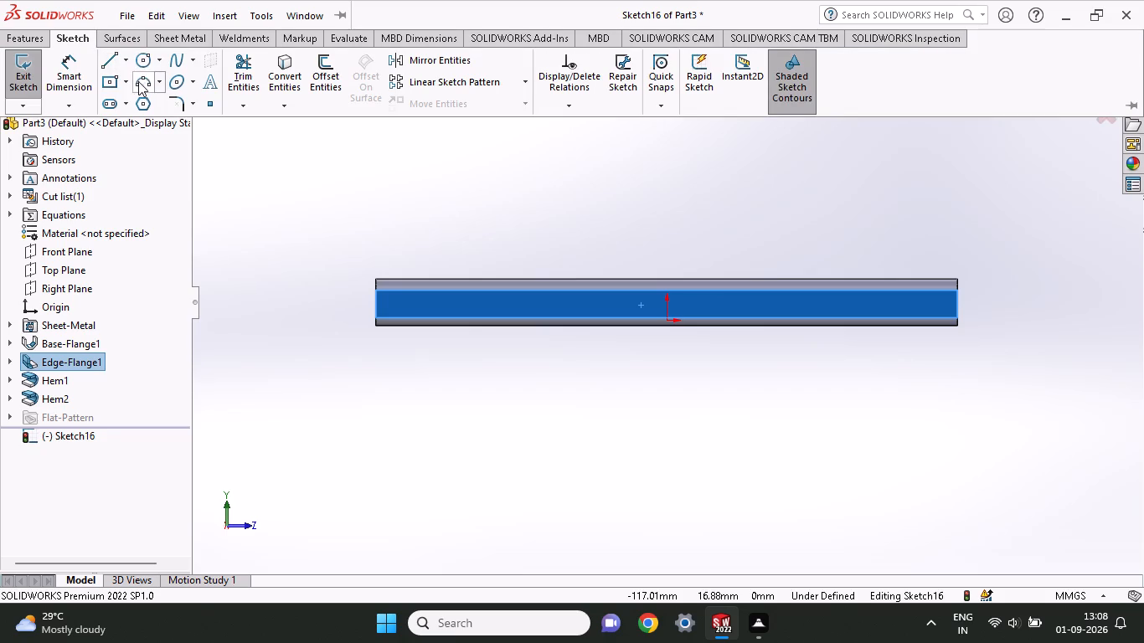
{"action": "left_click", "coordinate": [122, 84]}
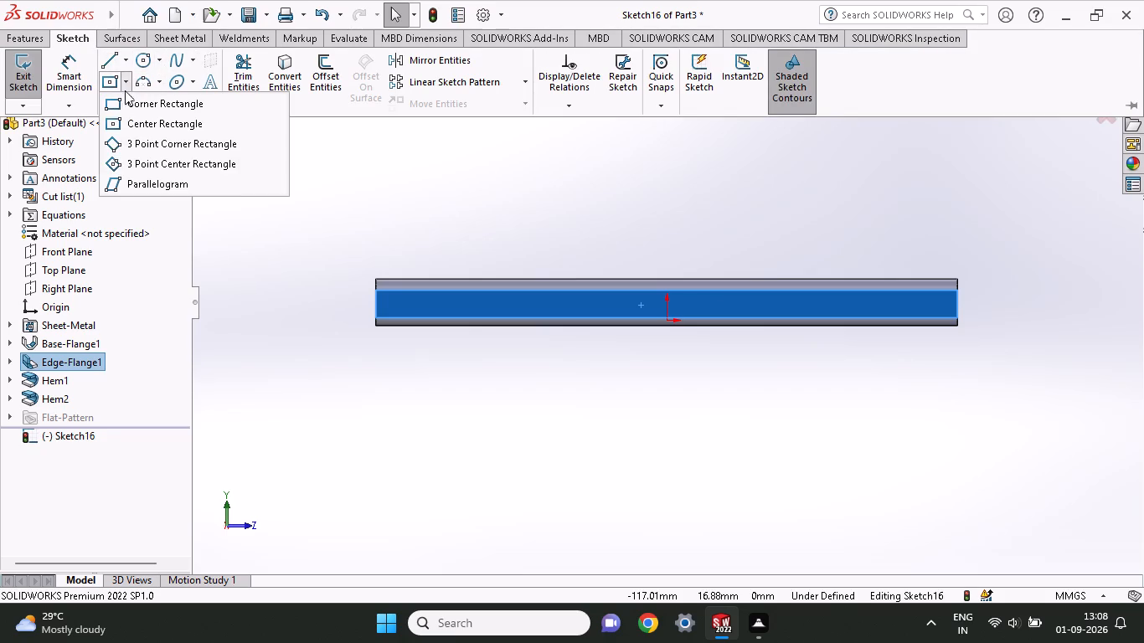
{"action": "left_click", "coordinate": [125, 101]}
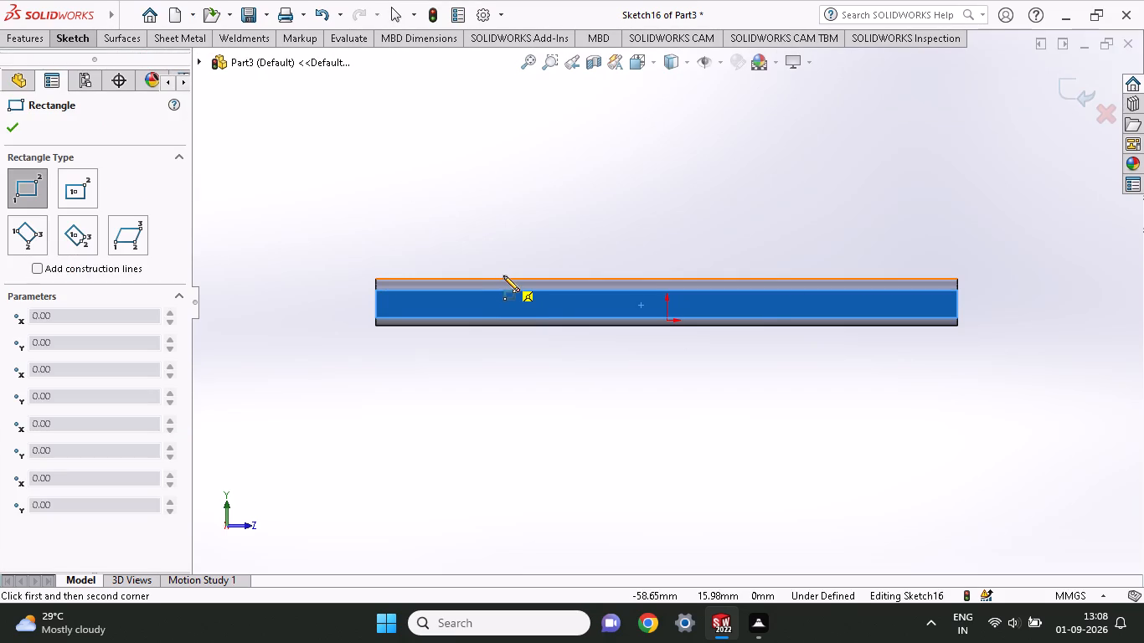
{"action": "left_click", "coordinate": [500, 276]}
{"action": "left_click", "coordinate": [844, 304]}
Cut-extrude the rectangle with a Blind depth of 37 mm through the flange and its hem.
{"action": "middle_click_drag", "start_coordinate": [863, 219], "coordinate": [861, 233]}
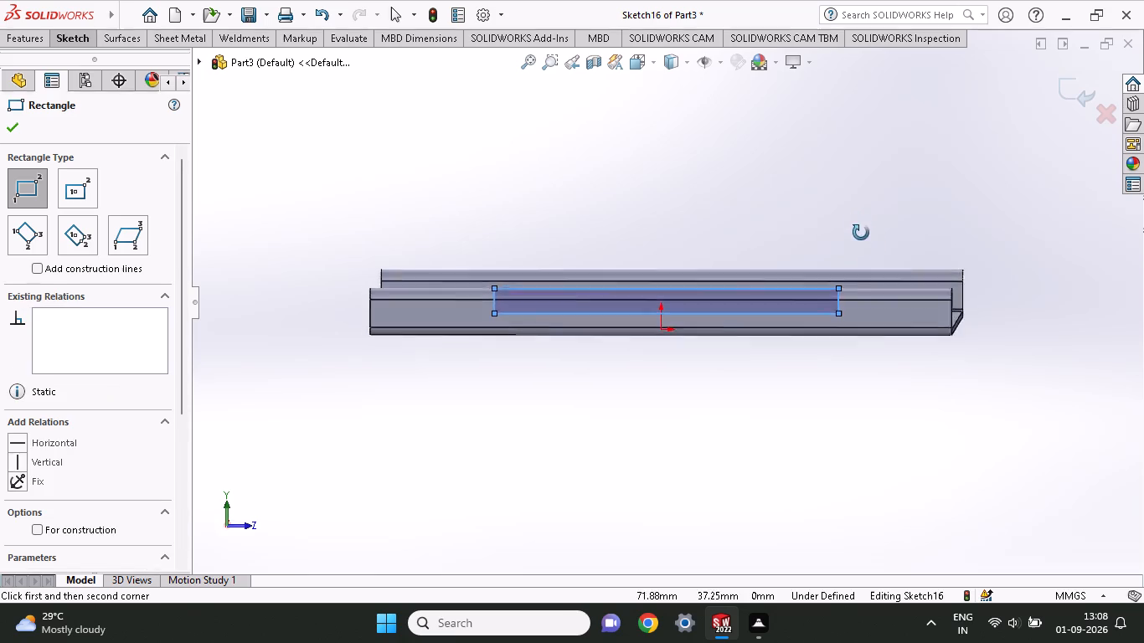
{"action": "middle_click_drag", "start_coordinate": [861, 233], "coordinate": [861, 246]}
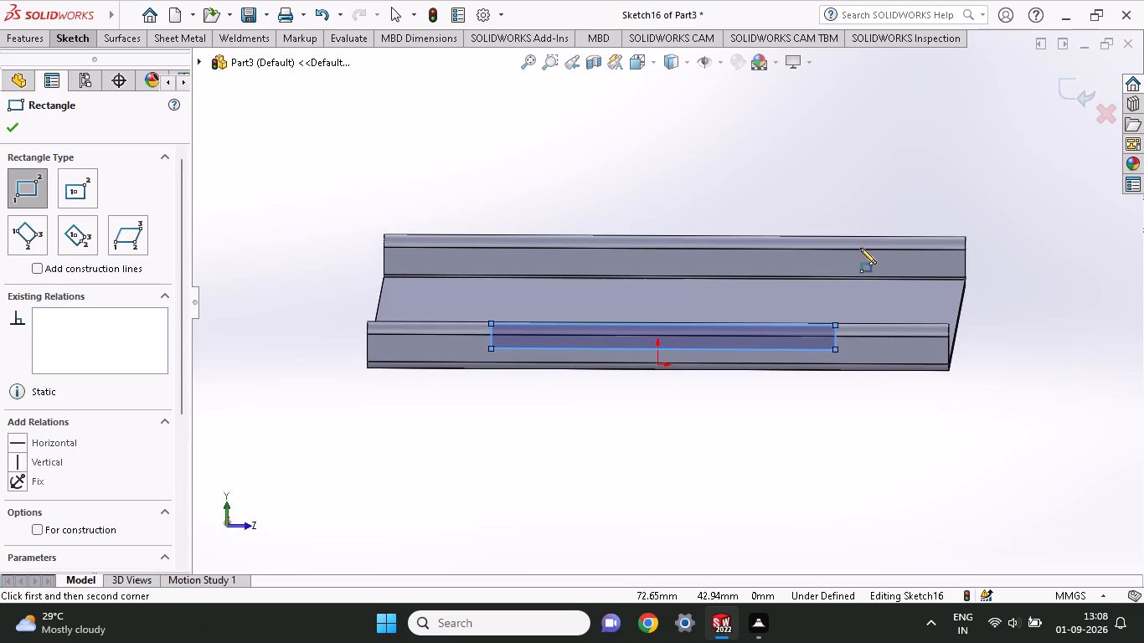
{"action": "left_click", "coordinate": [27, 37]}
{"action": "left_click", "coordinate": [251, 84]}
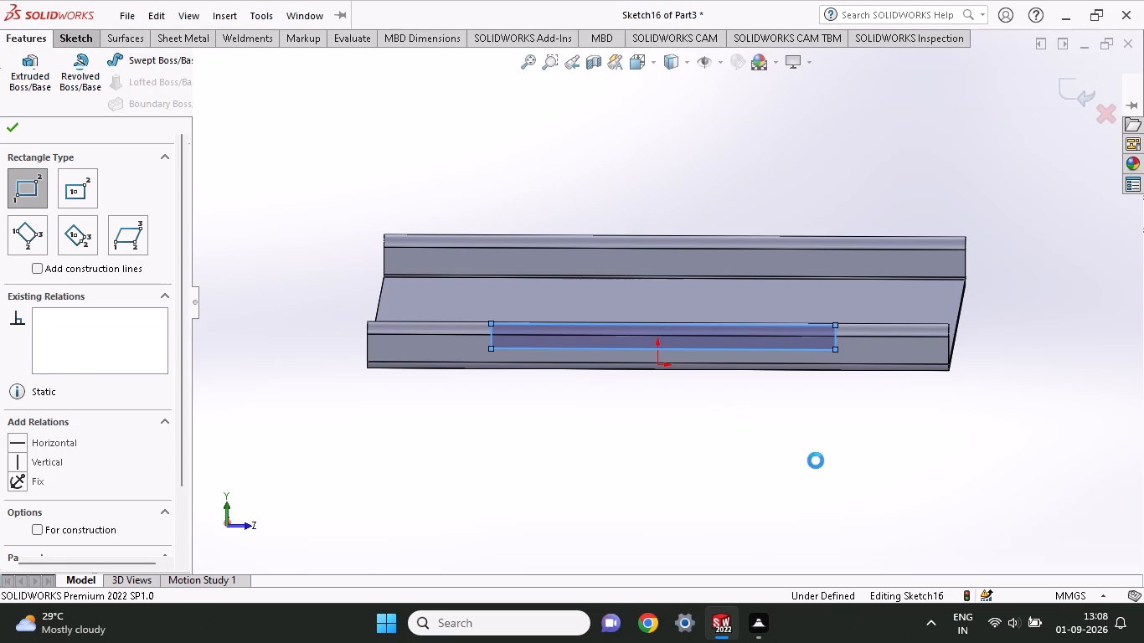
{"action": "middle_click_drag", "start_coordinate": [779, 347], "coordinate": [713, 397]}
{"action": "middle_click_drag", "start_coordinate": [745, 239], "coordinate": [739, 309]}
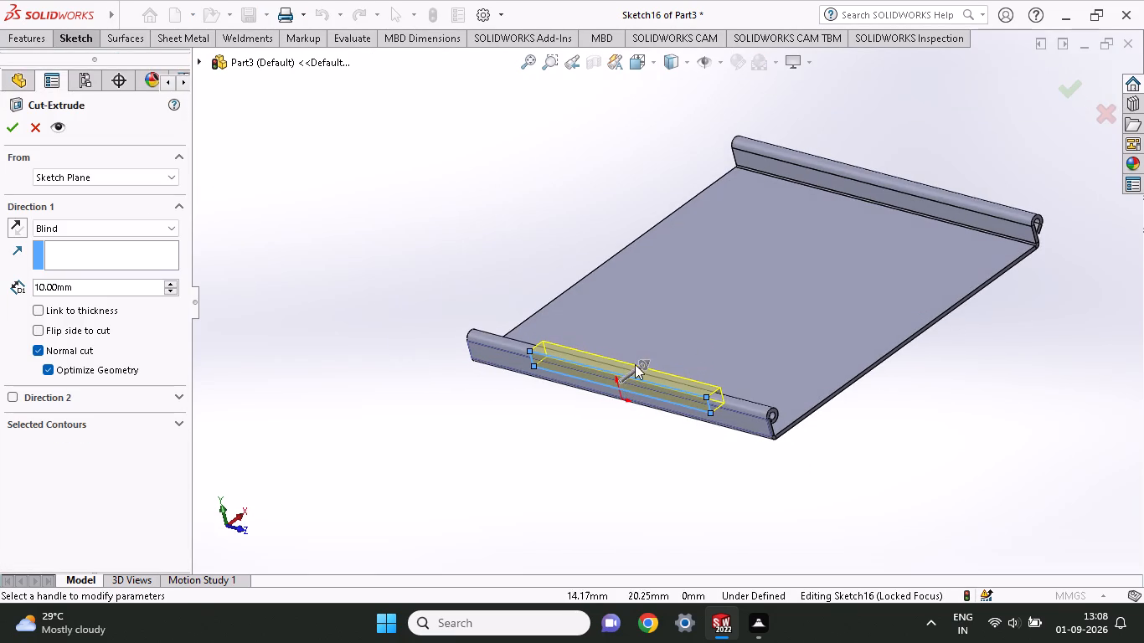
{"action": "left_click_drag", "start_coordinate": [646, 358], "coordinate": [667, 332]}
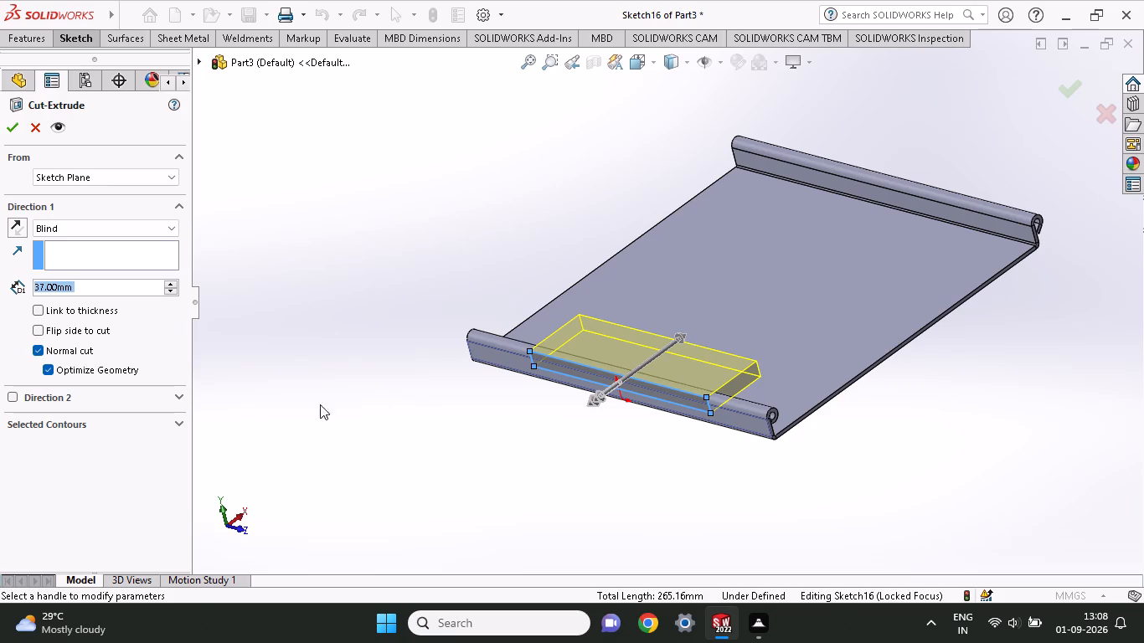
{"action": "left_click", "coordinate": [11, 130]}
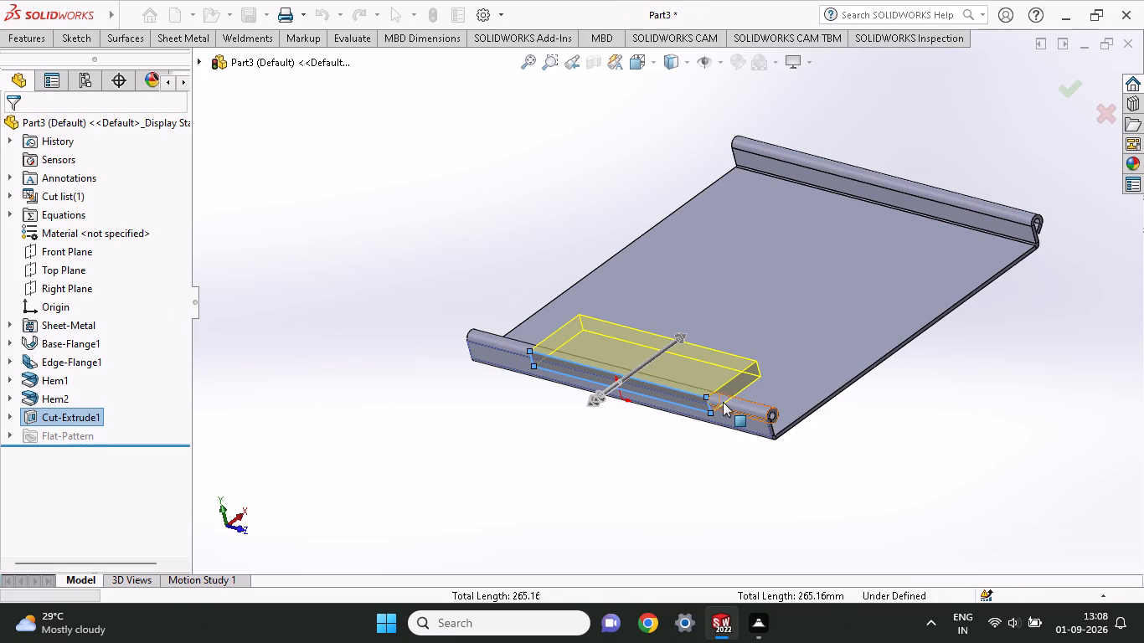
{"action": "left_click", "coordinate": [667, 477]}
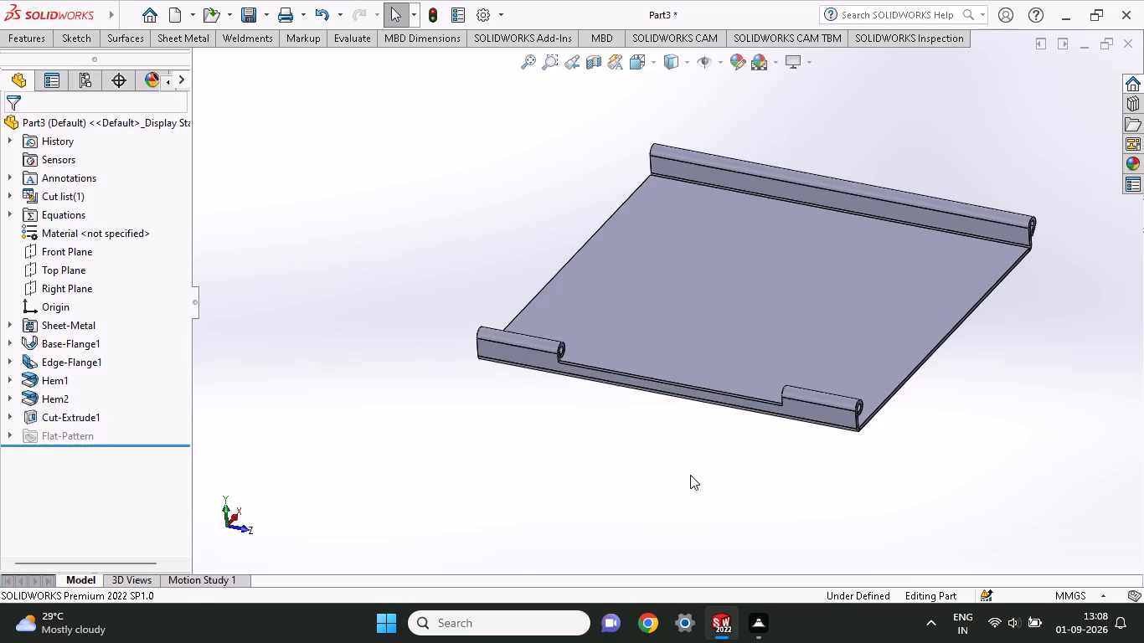
Sketch two corner rectangles on the opposite flange's inner face, about 45 by 9 mm and 41 by 9 mm, at its ends beside the notch span.
{"action": "left_click", "coordinate": [876, 210]}
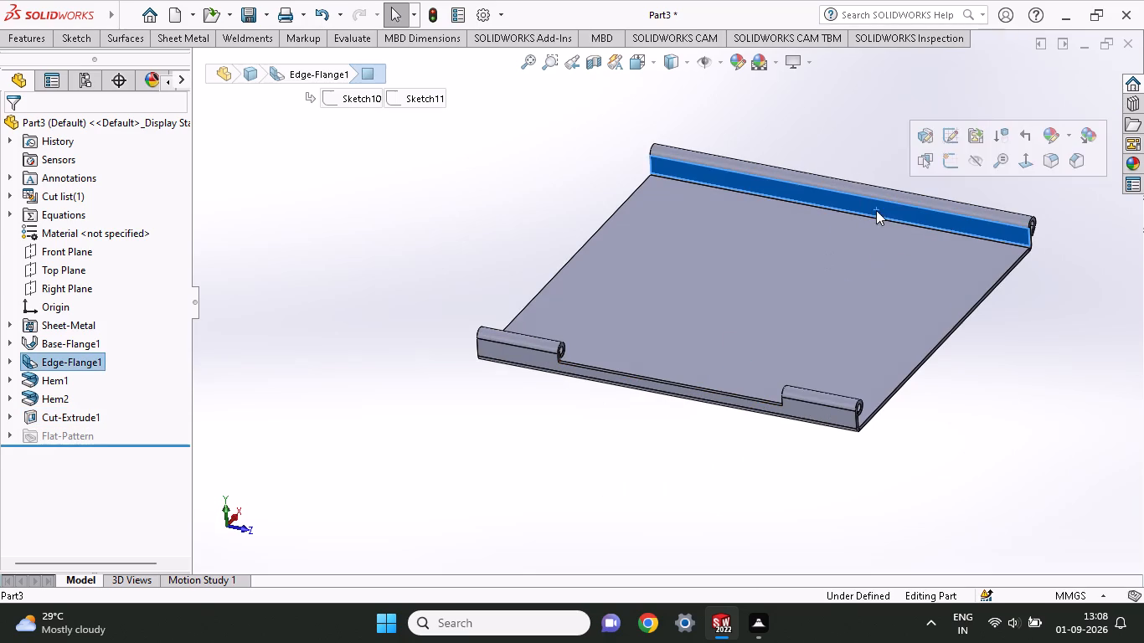
{"action": "left_click", "coordinate": [948, 167]}
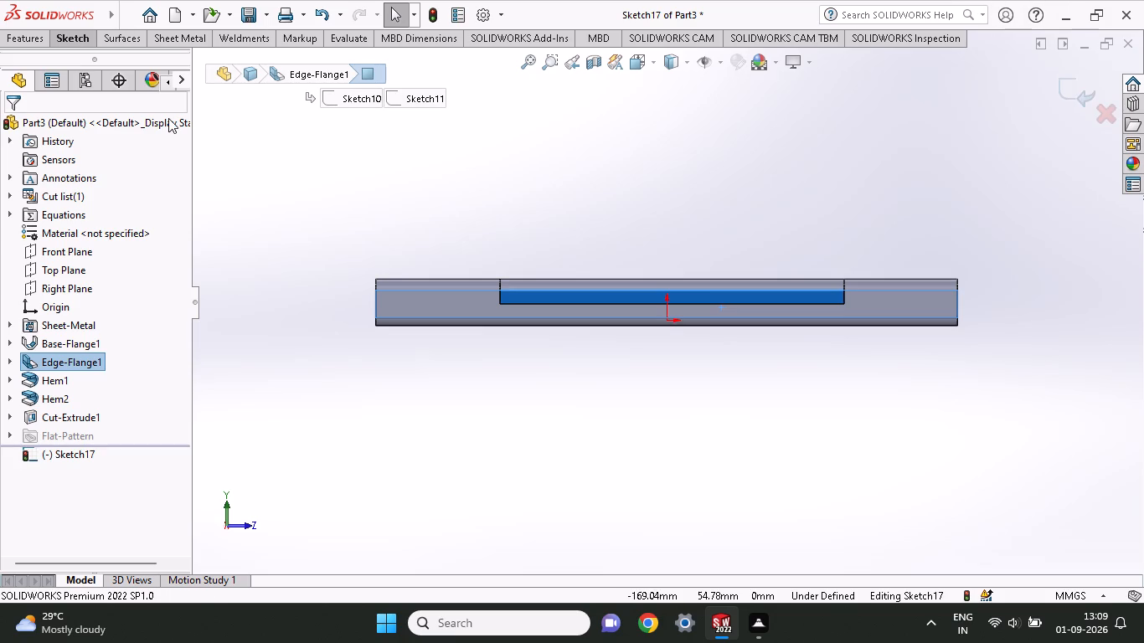
{"action": "left_click", "coordinate": [78, 40]}
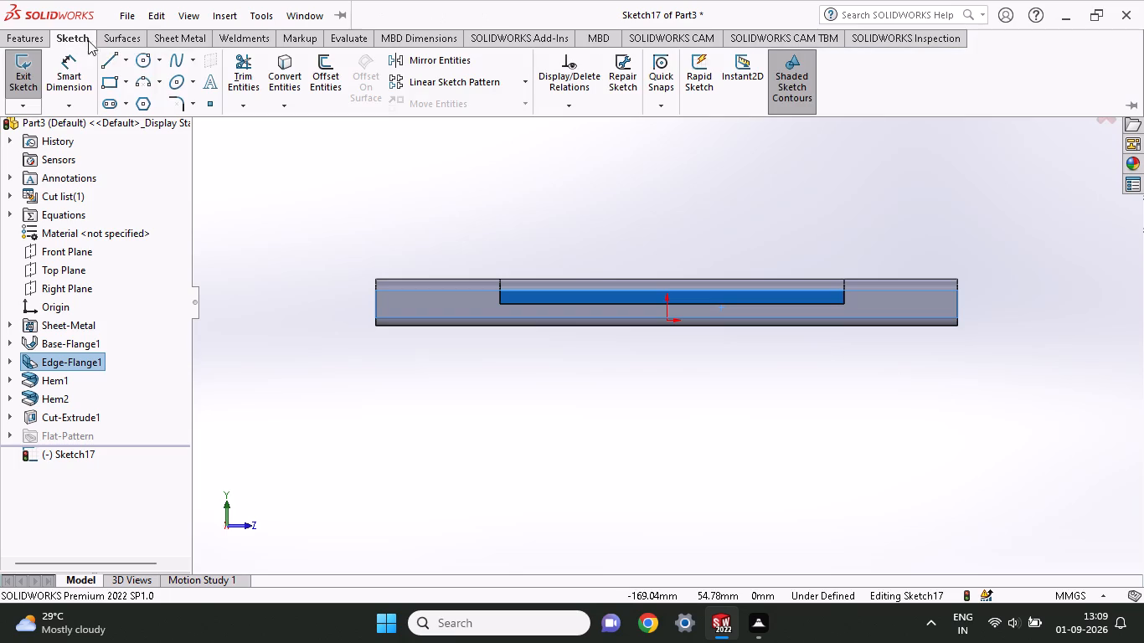
{"action": "left_click", "coordinate": [108, 86]}
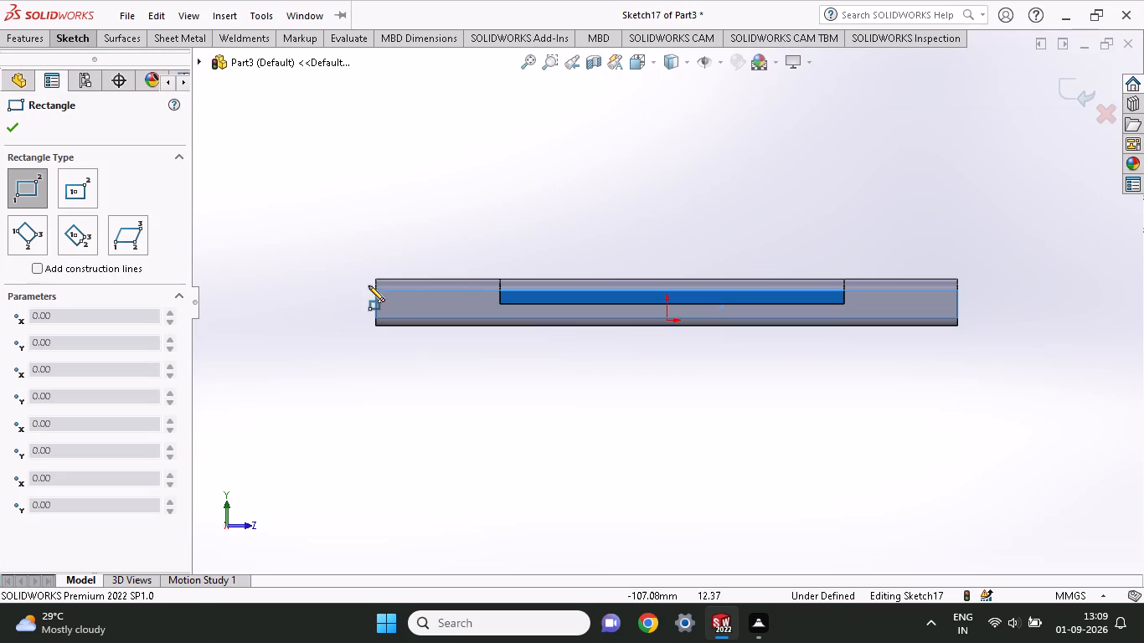
{"action": "left_click", "coordinate": [376, 278]}
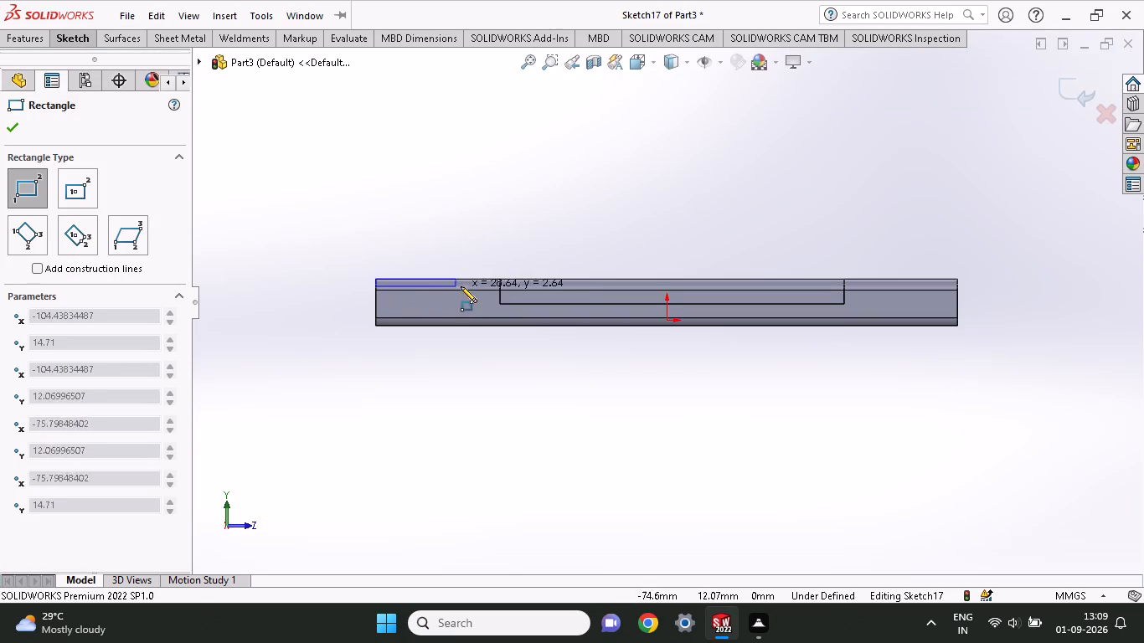
{"action": "left_click", "coordinate": [499, 304]}
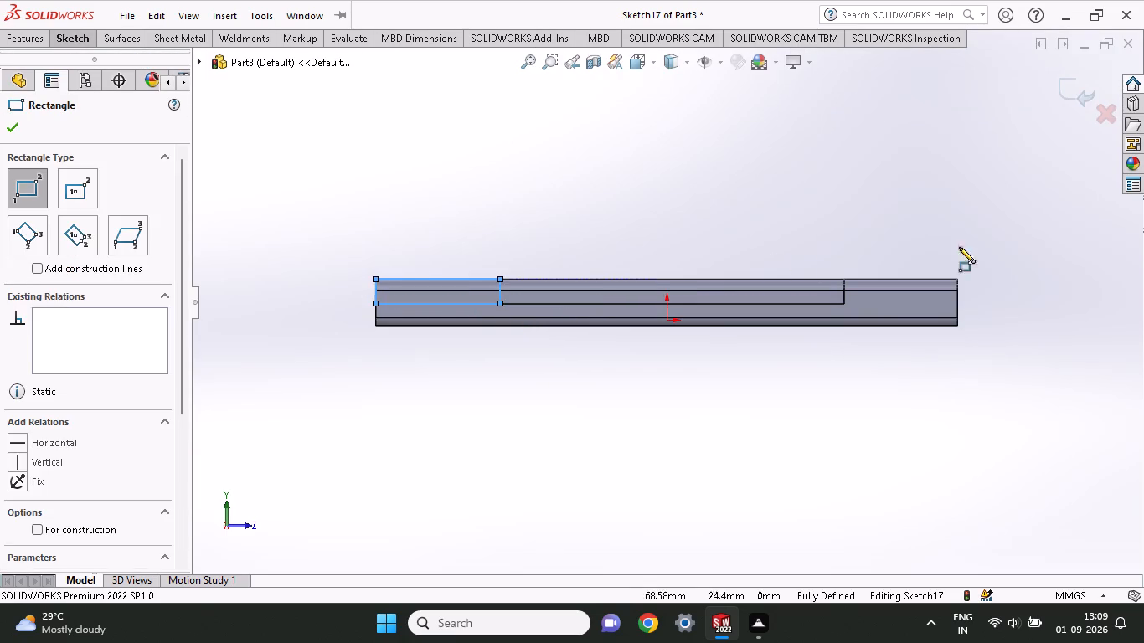
{"action": "left_click", "coordinate": [847, 280]}
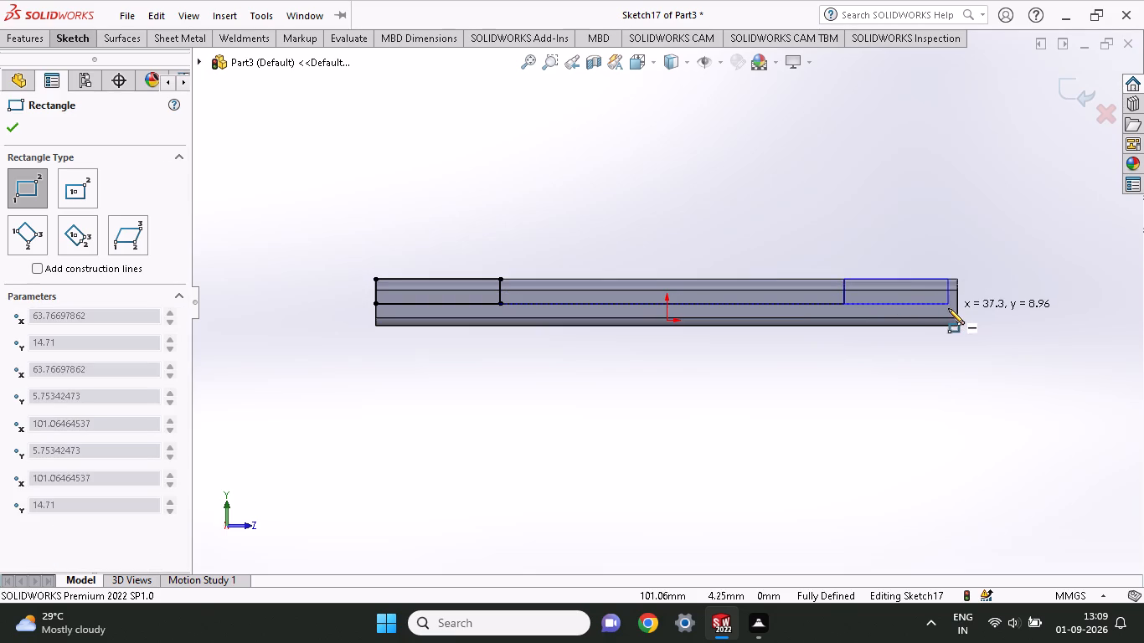
{"action": "left_click", "coordinate": [956, 308]}
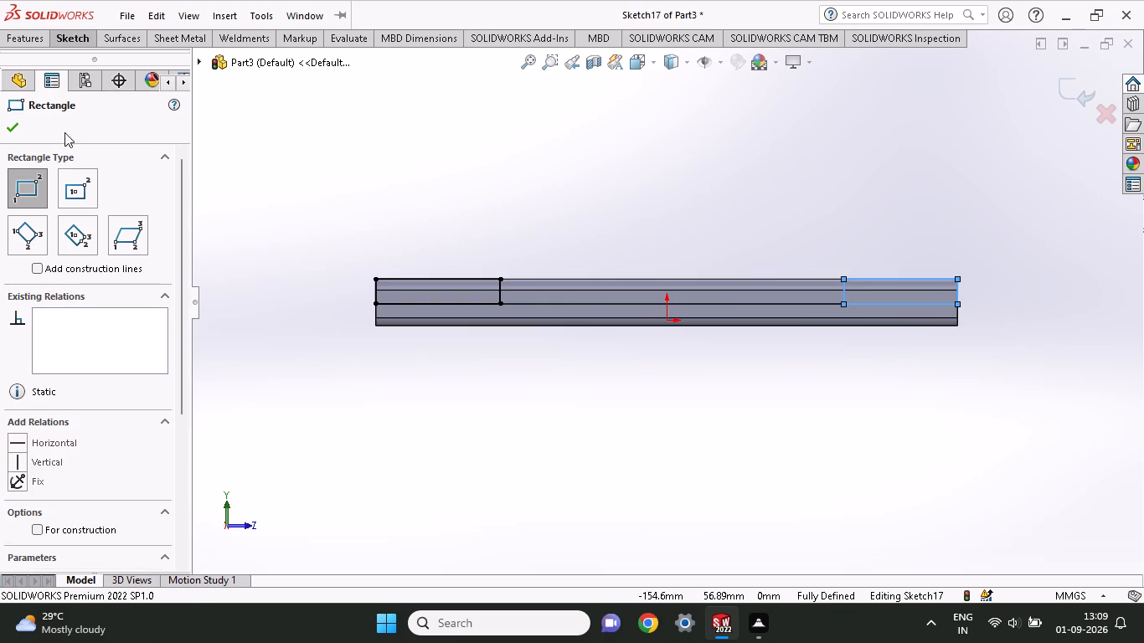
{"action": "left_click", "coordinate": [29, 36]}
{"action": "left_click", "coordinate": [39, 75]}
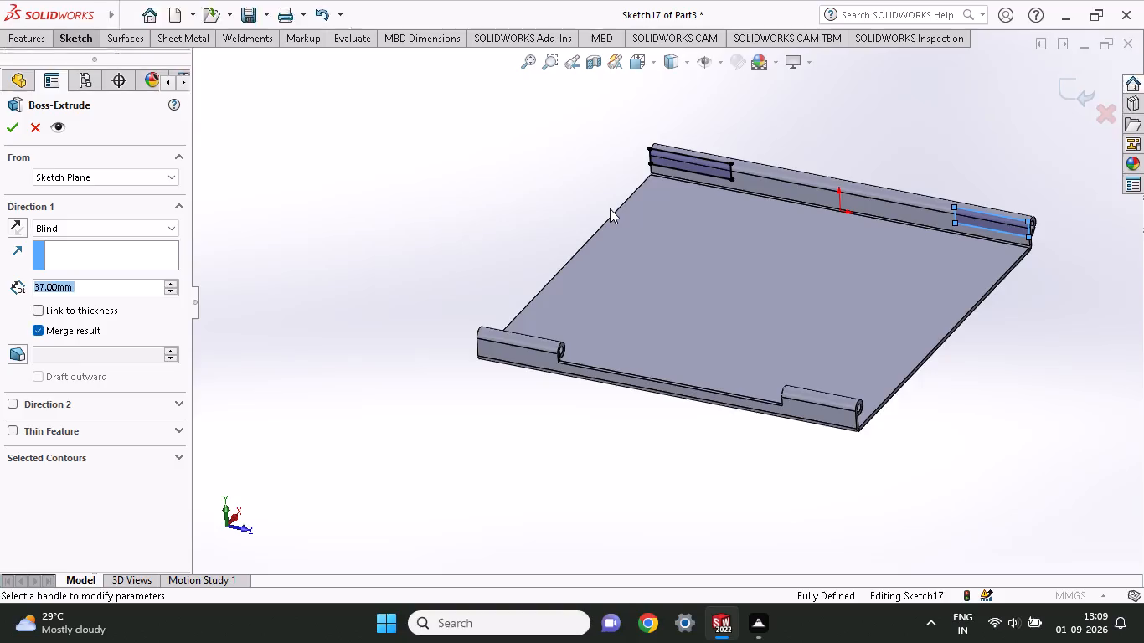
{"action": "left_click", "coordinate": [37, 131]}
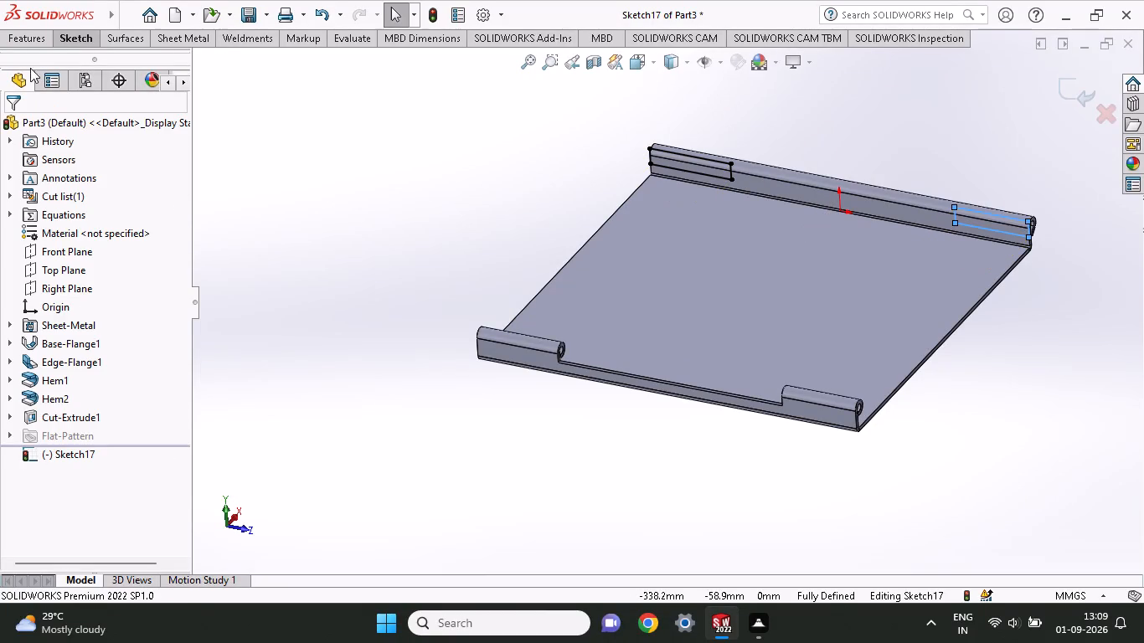
Cut-extrude the two end rectangles with a Blind depth of 37 mm through the flange and its hem.
{"action": "left_click", "coordinate": [28, 44]}
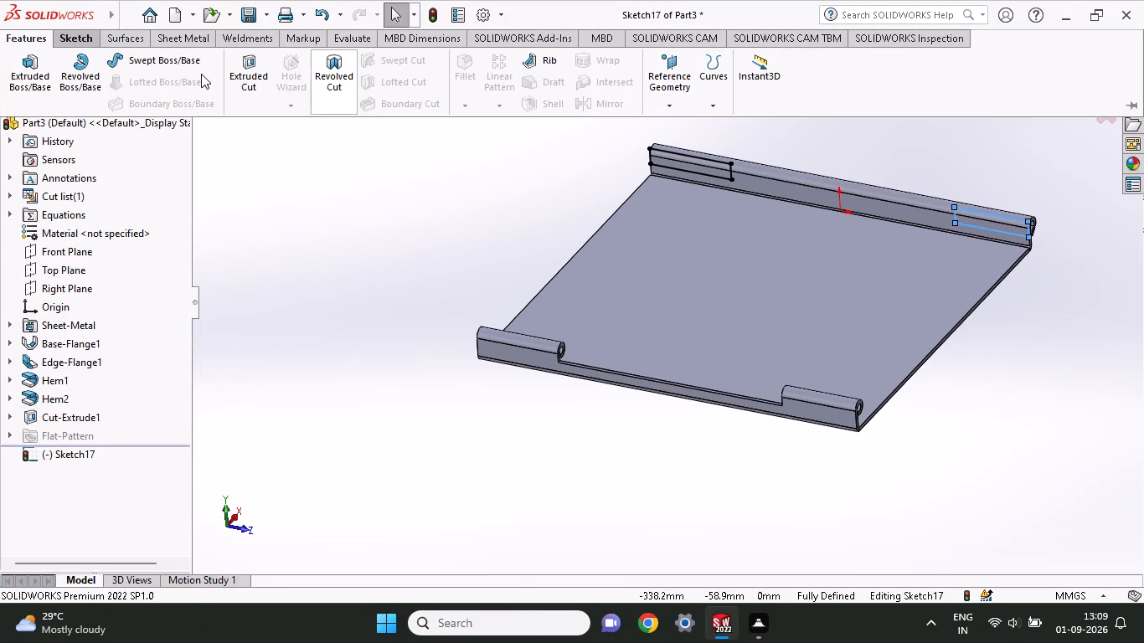
{"action": "left_click", "coordinate": [258, 73]}
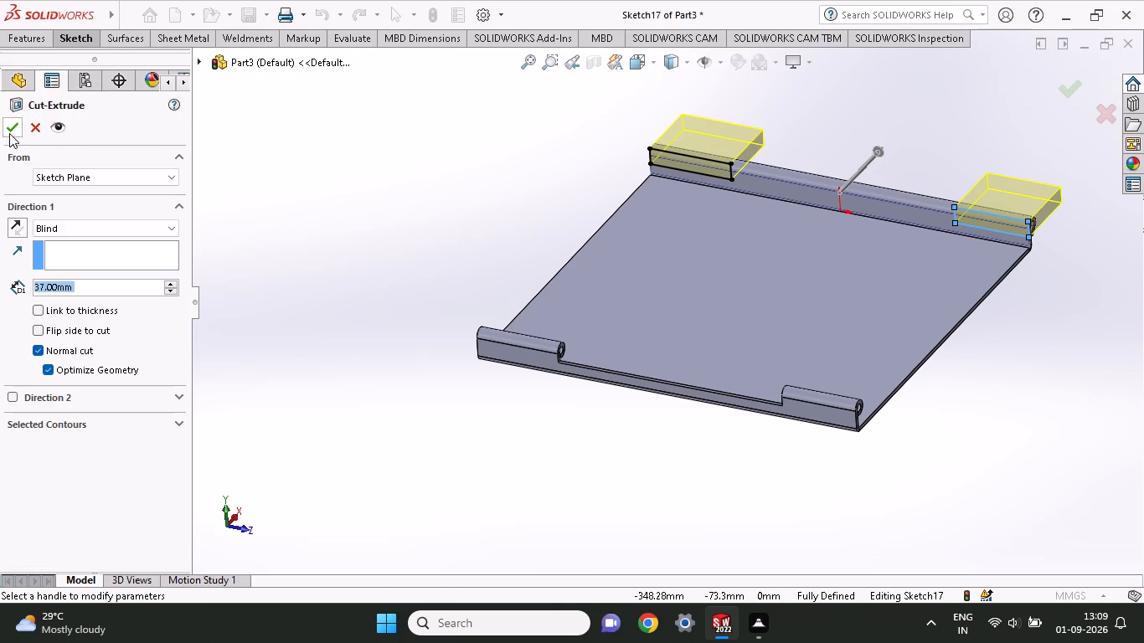
{"action": "left_click", "coordinate": [9, 133]}
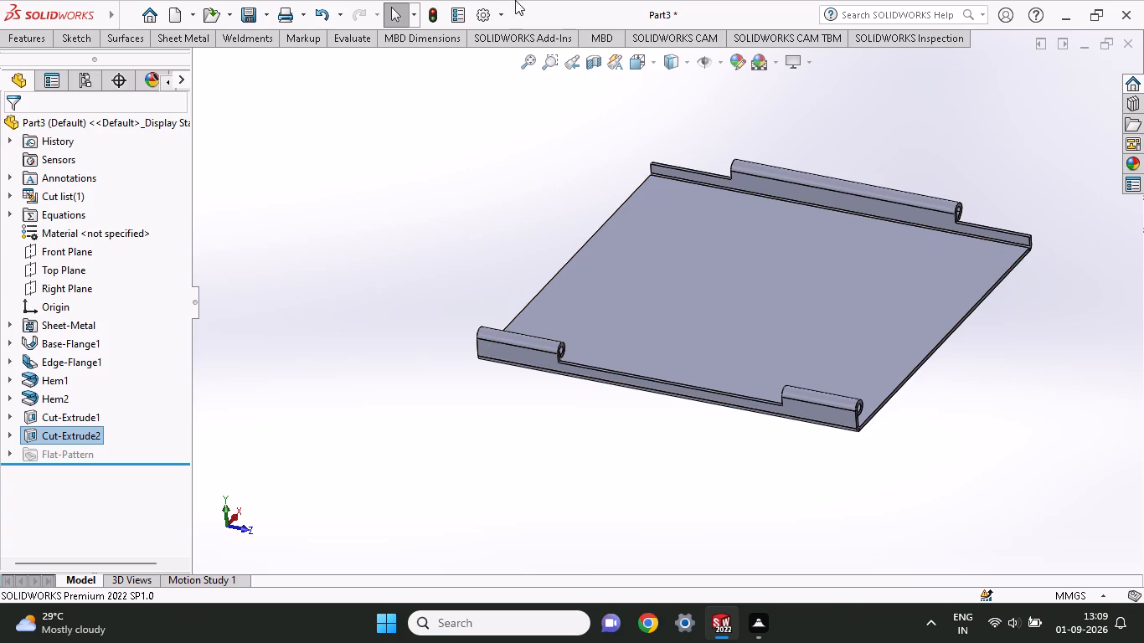
Add a 90-degree edge flange with a Blind length of 29 mm along one unflanged side edge of the plate.
{"action": "left_click", "coordinate": [80, 38]}
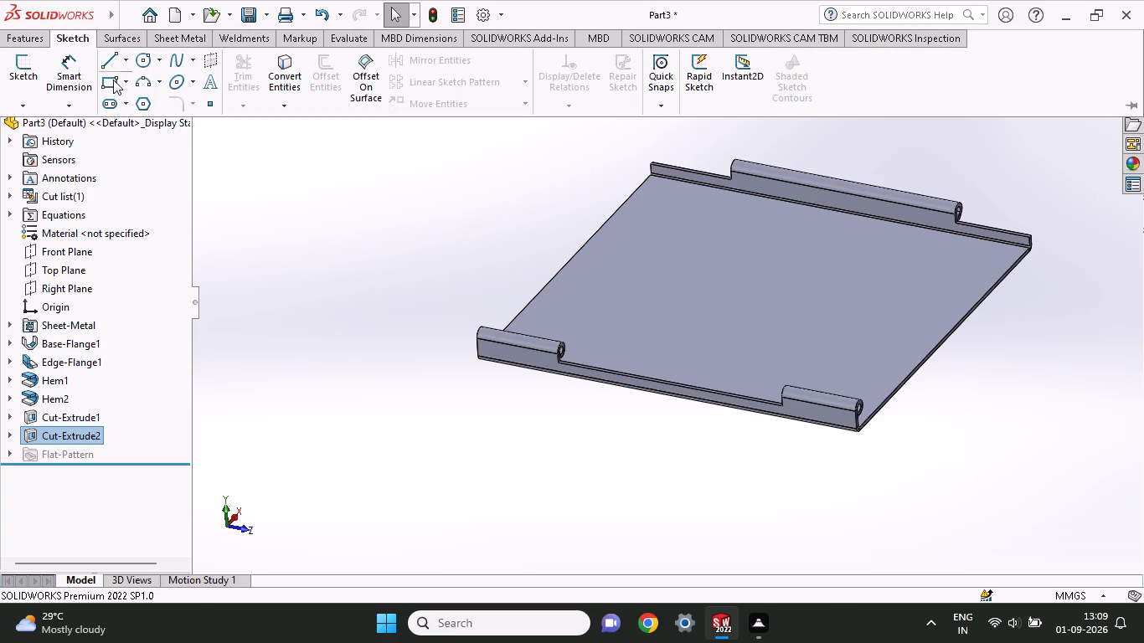
{"action": "left_click", "coordinate": [183, 44]}
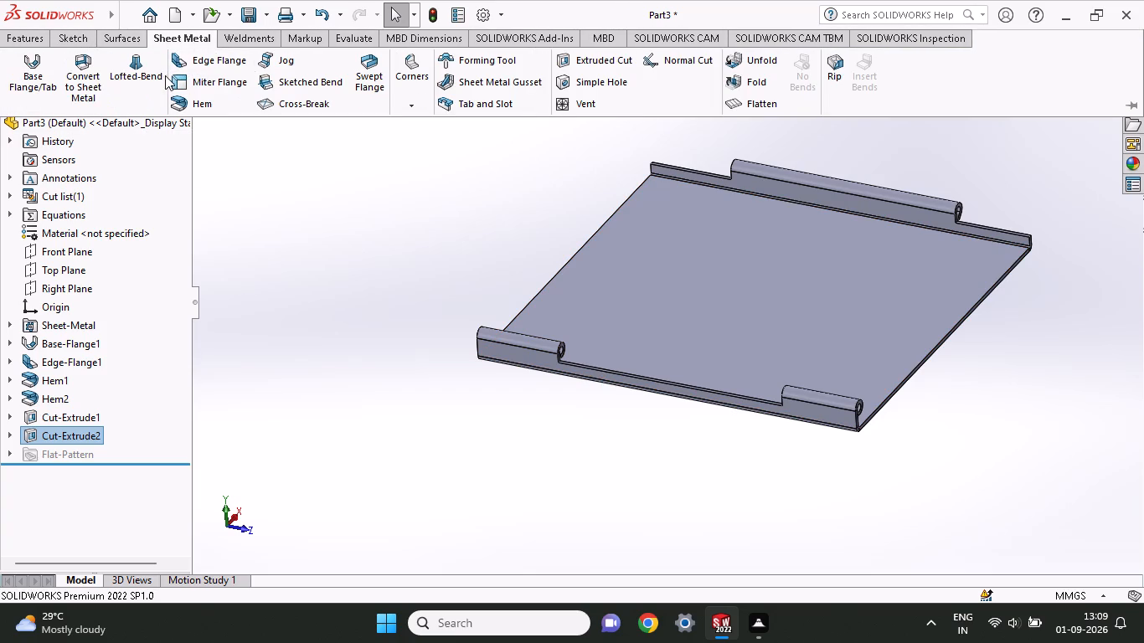
{"action": "left_click", "coordinate": [178, 63]}
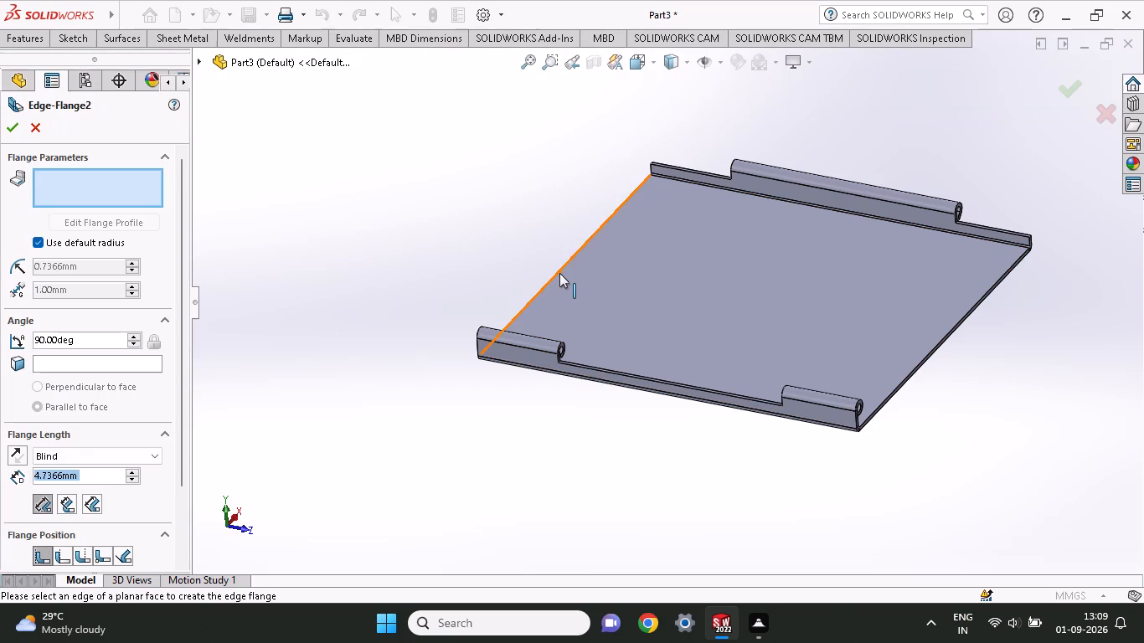
{"action": "left_click", "coordinate": [559, 273]}
{"action": "left_click", "coordinate": [527, 200]}
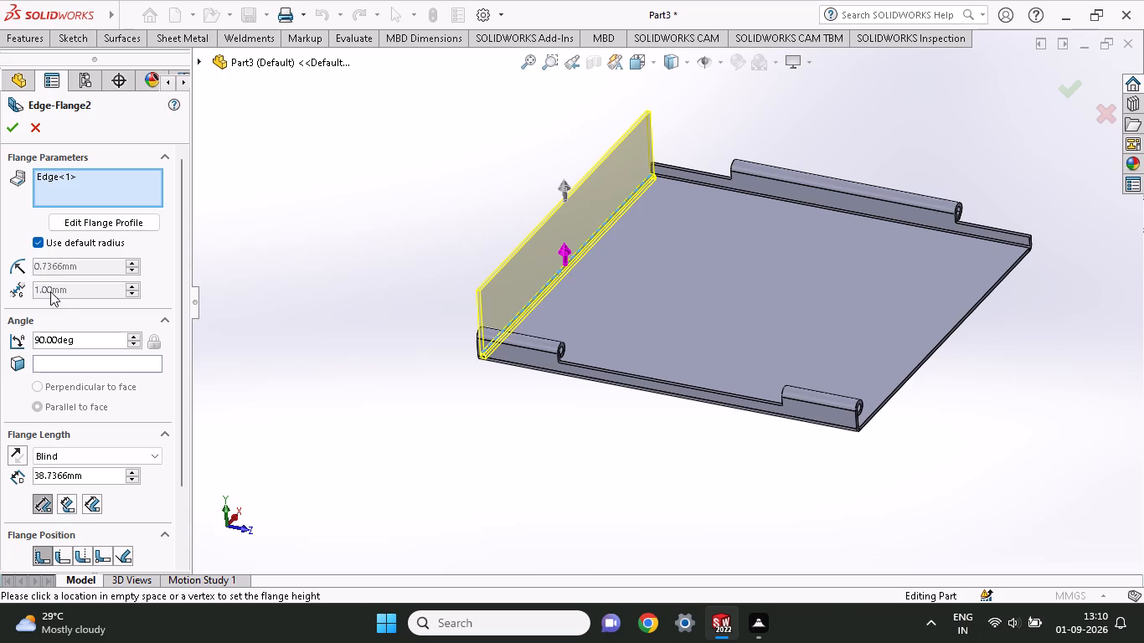
{"action": "left_click_drag", "start_coordinate": [87, 483], "coordinate": [0, 505]}
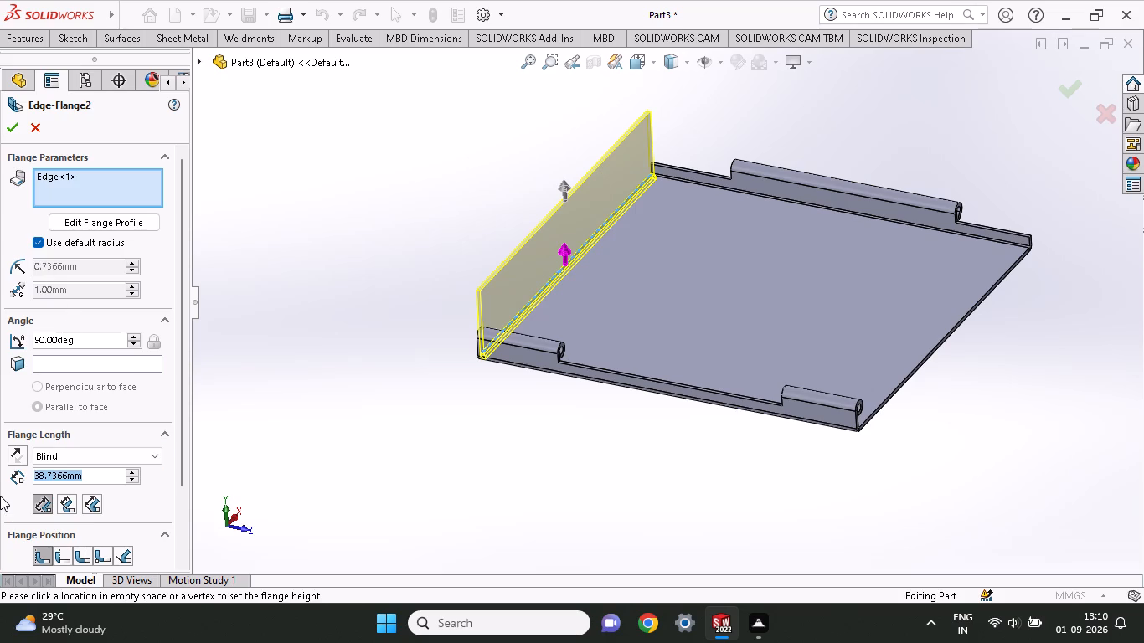
{"action": "type", "text": "29"}
{"action": "left_click", "coordinate": [404, 374]}
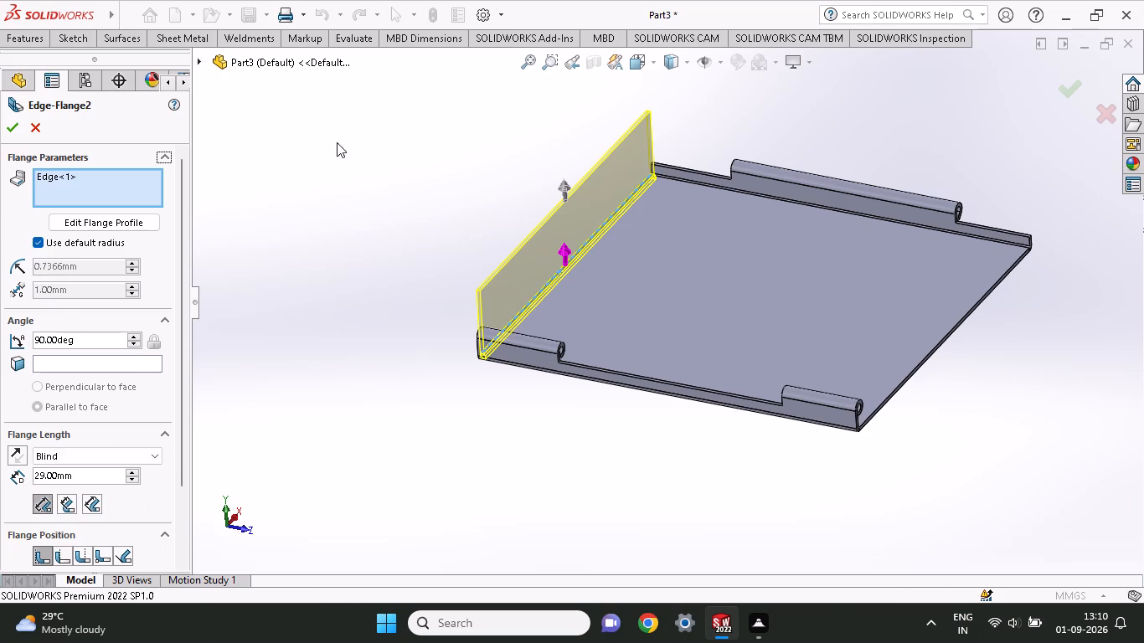
{"action": "left_click", "coordinate": [6, 127]}
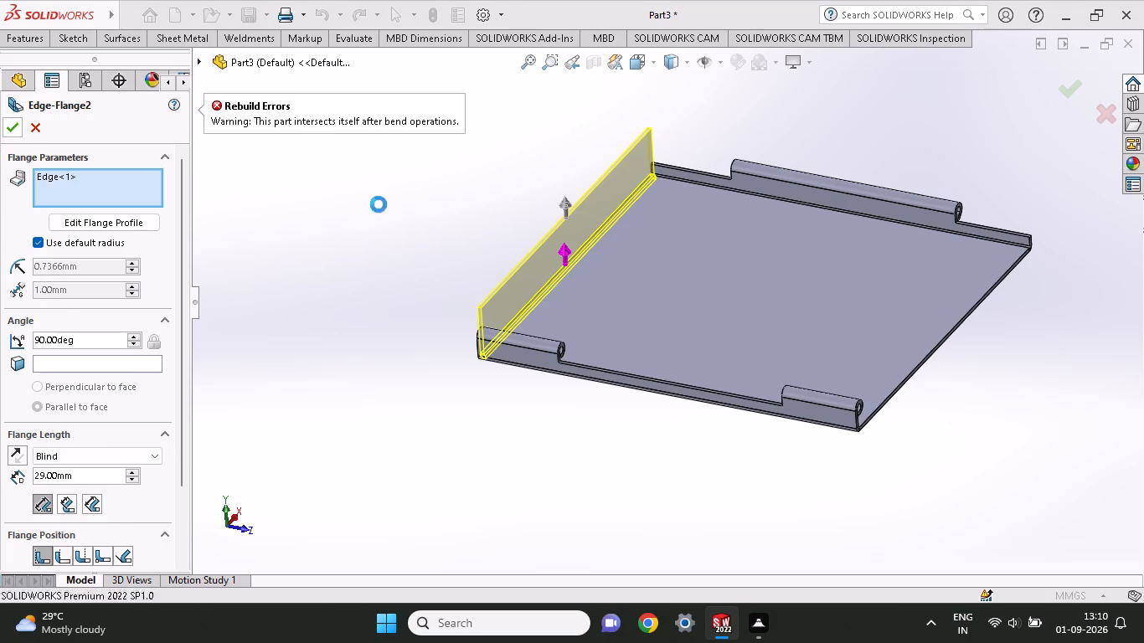
{"action": "left_click", "coordinate": [1021, 150]}
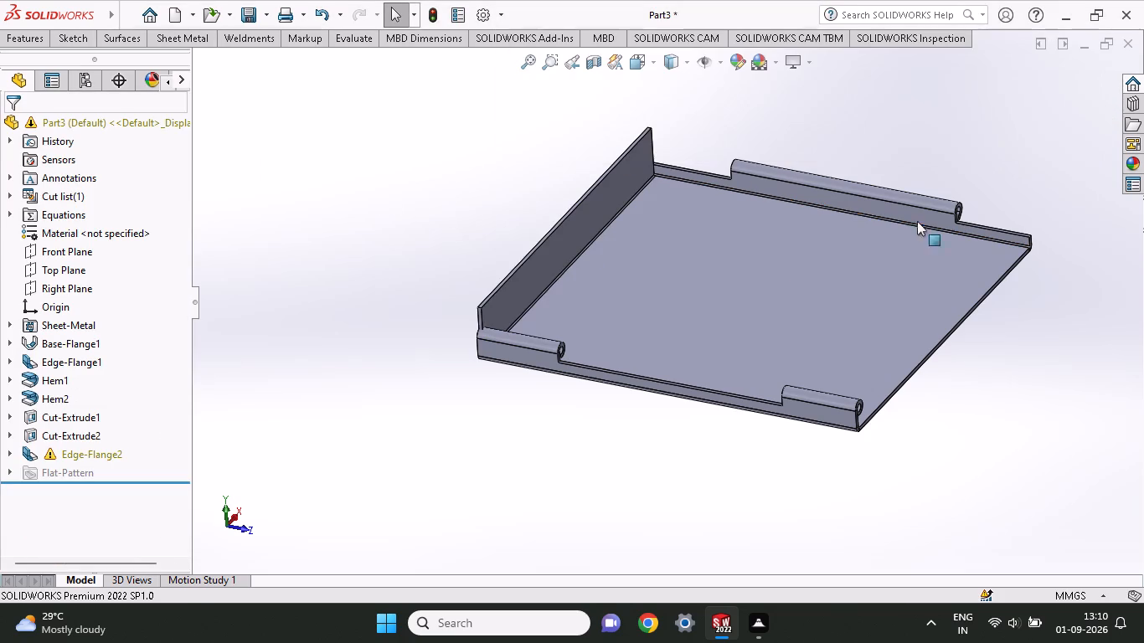
Sketch a vertical straight slot on the new flange's inner face near one end, about 9.4 mm wide and 11.2 mm between centers.
{"action": "left_click", "coordinate": [569, 249]}
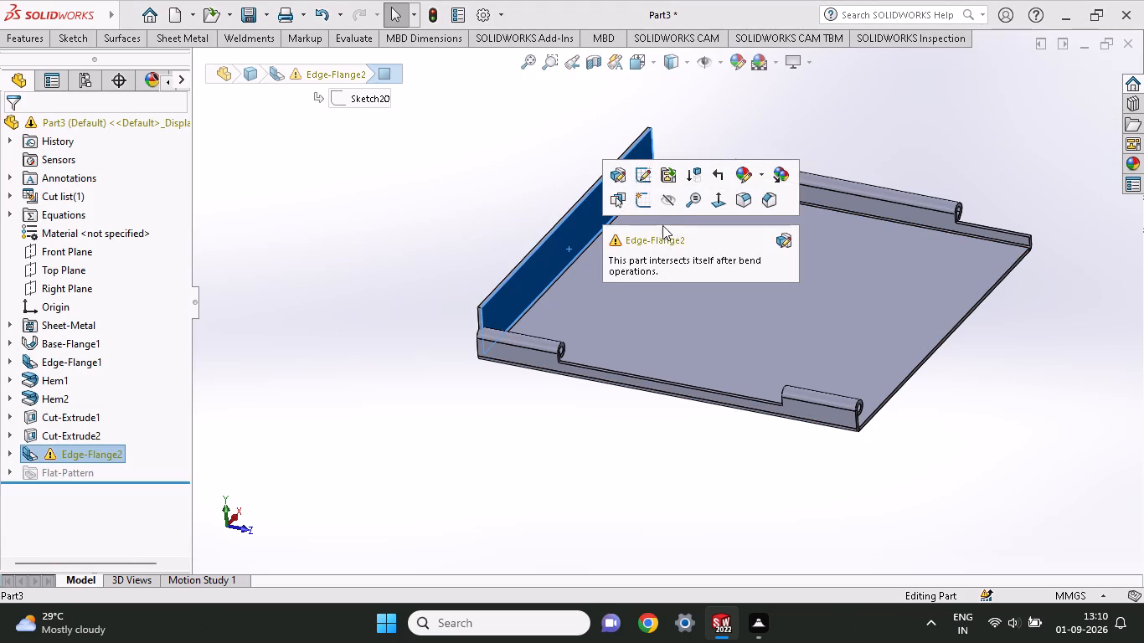
{"action": "left_click", "coordinate": [647, 199]}
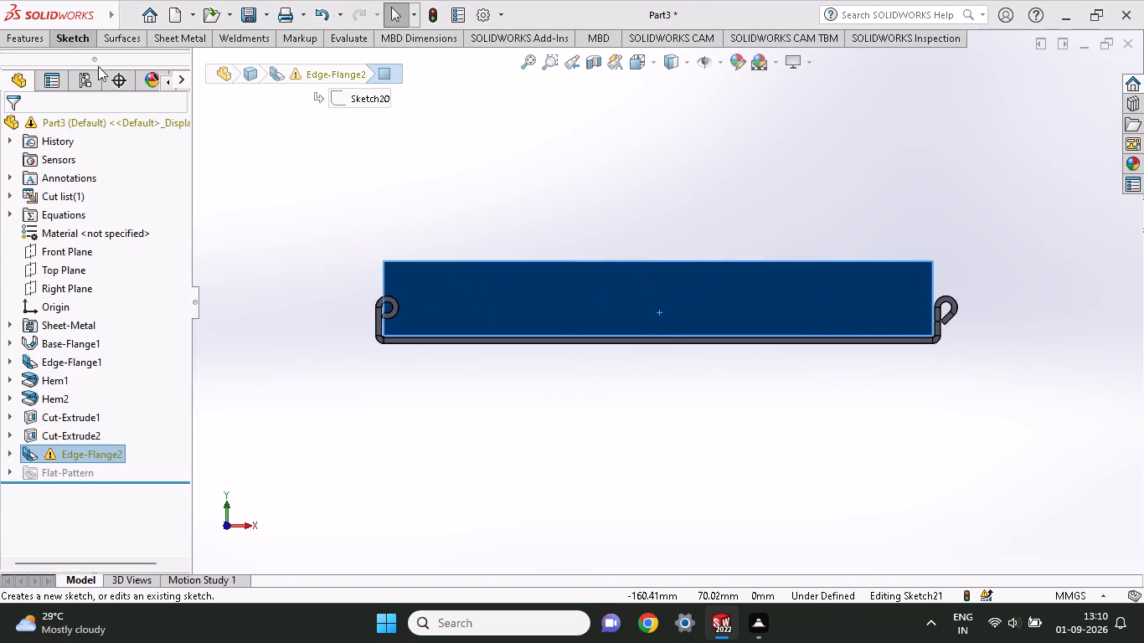
{"action": "left_click", "coordinate": [13, 38]}
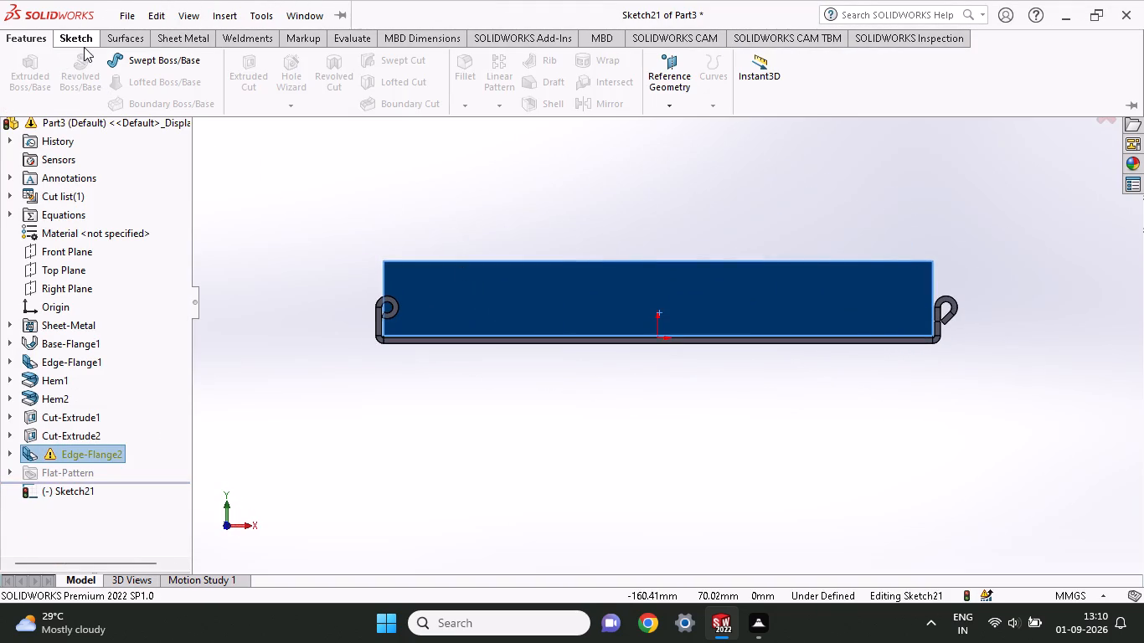
{"action": "left_click", "coordinate": [84, 47]}
{"action": "left_click", "coordinate": [108, 104]}
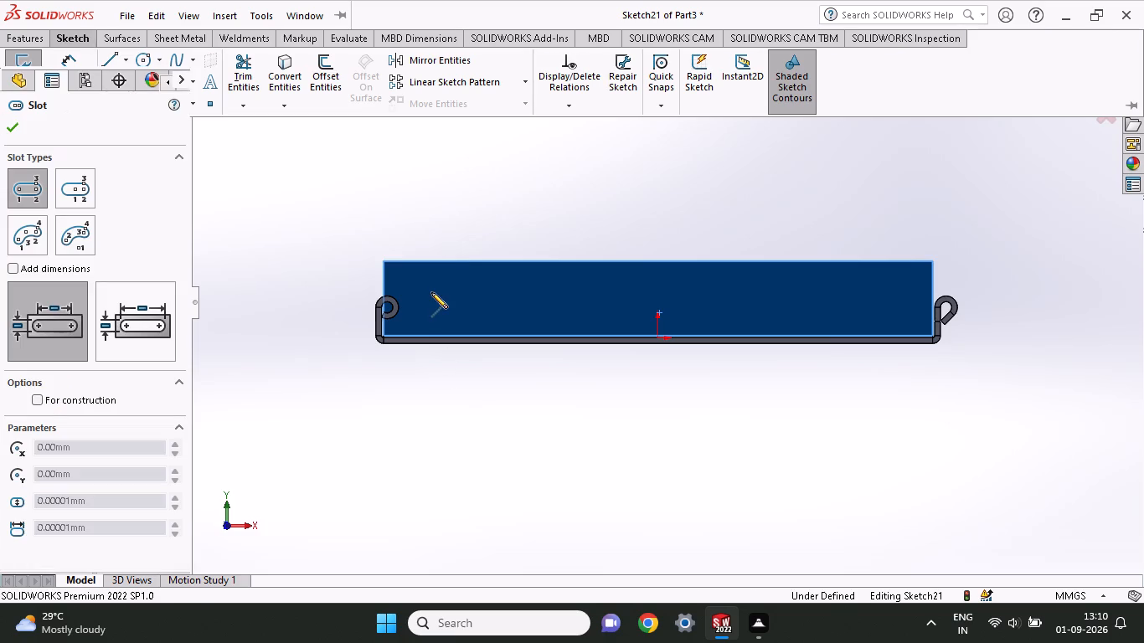
{"action": "left_click", "coordinate": [418, 283]}
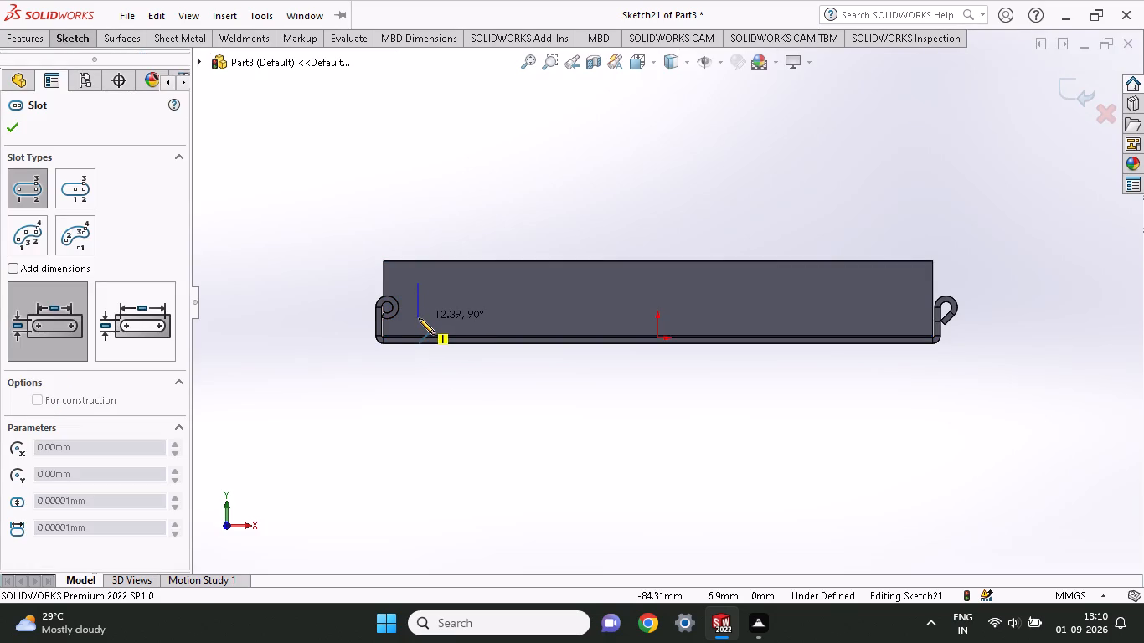
{"action": "left_click", "coordinate": [419, 315]}
{"action": "left_click", "coordinate": [431, 313]}
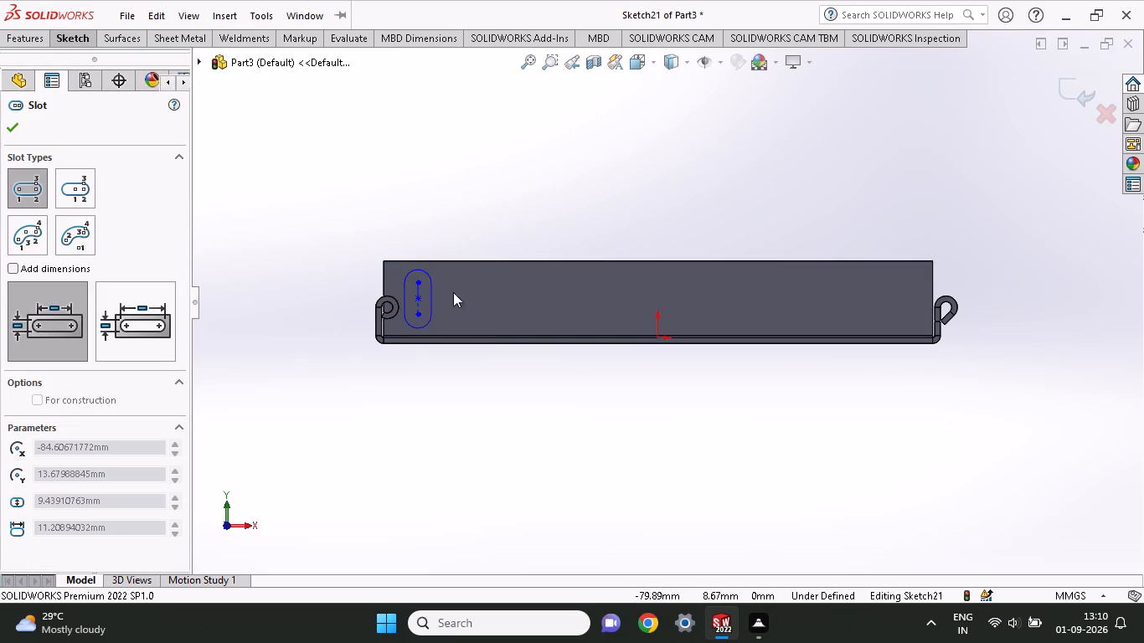
{"action": "scroll", "coordinate": [461, 251], "scroll_direction": "down", "scroll_amount": 4}
{"action": "scroll", "coordinate": [461, 251], "scroll_direction": "up", "scroll_amount": 3}
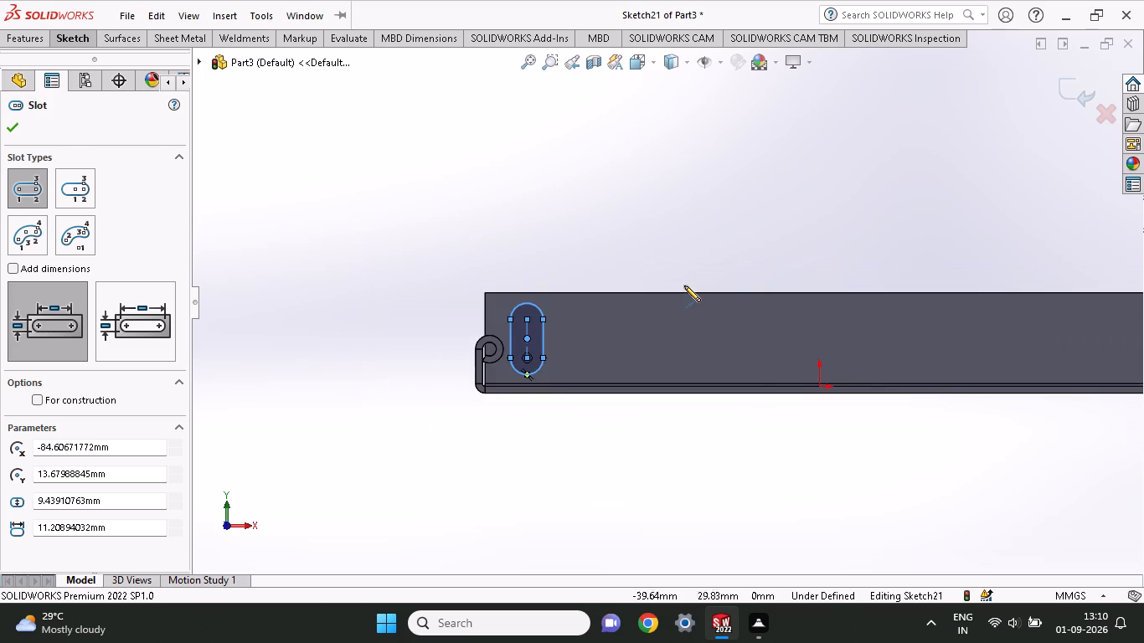
{"action": "scroll", "coordinate": [684, 285], "scroll_direction": "up", "scroll_amount": 1}
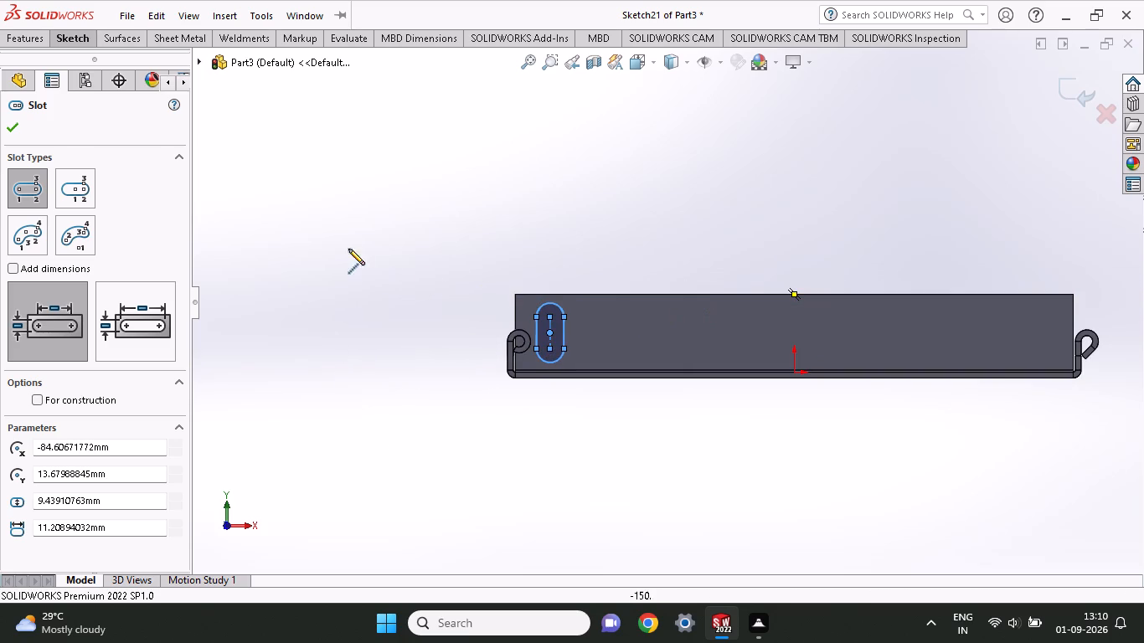
{"action": "scroll", "coordinate": [37, 40], "scroll_direction": "up", "scroll_amount": 1}
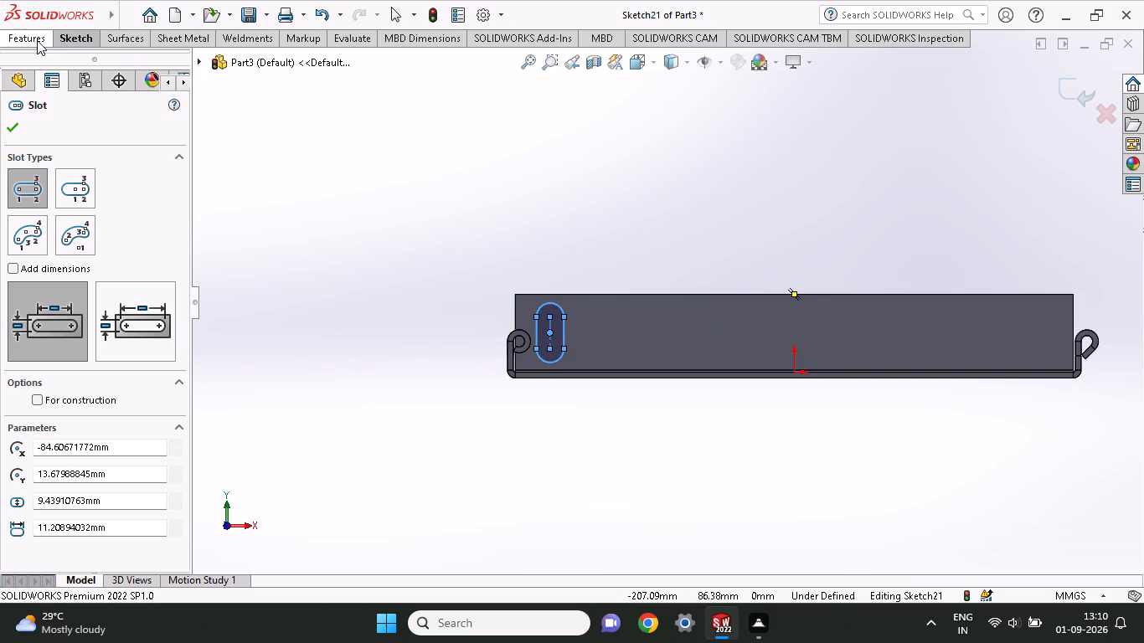
Draw a horizontal centerline from the slot's center point to beyond the flange's far end.
{"action": "left_click", "coordinate": [54, 40]}
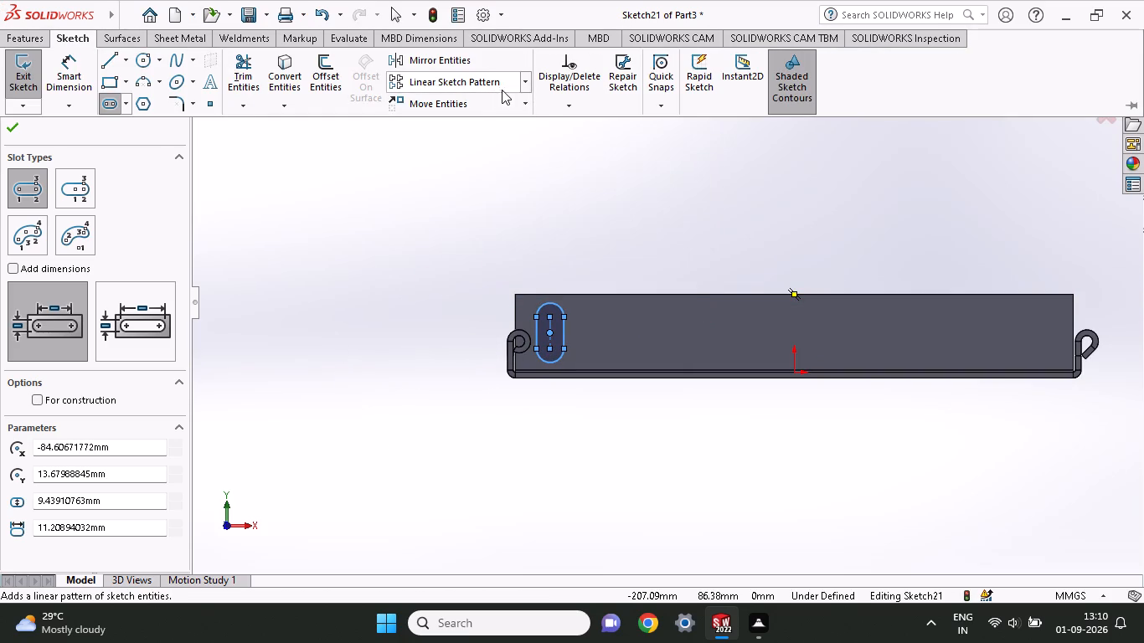
{"action": "left_click", "coordinate": [501, 80]}
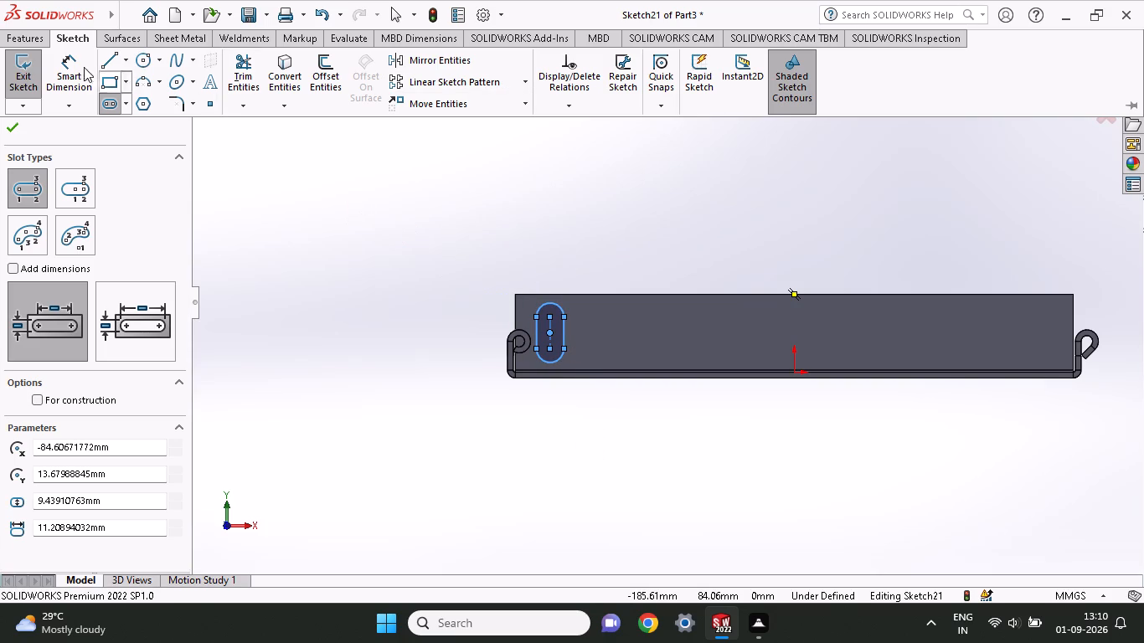
{"action": "left_click", "coordinate": [122, 54]}
{"action": "left_click", "coordinate": [136, 99]}
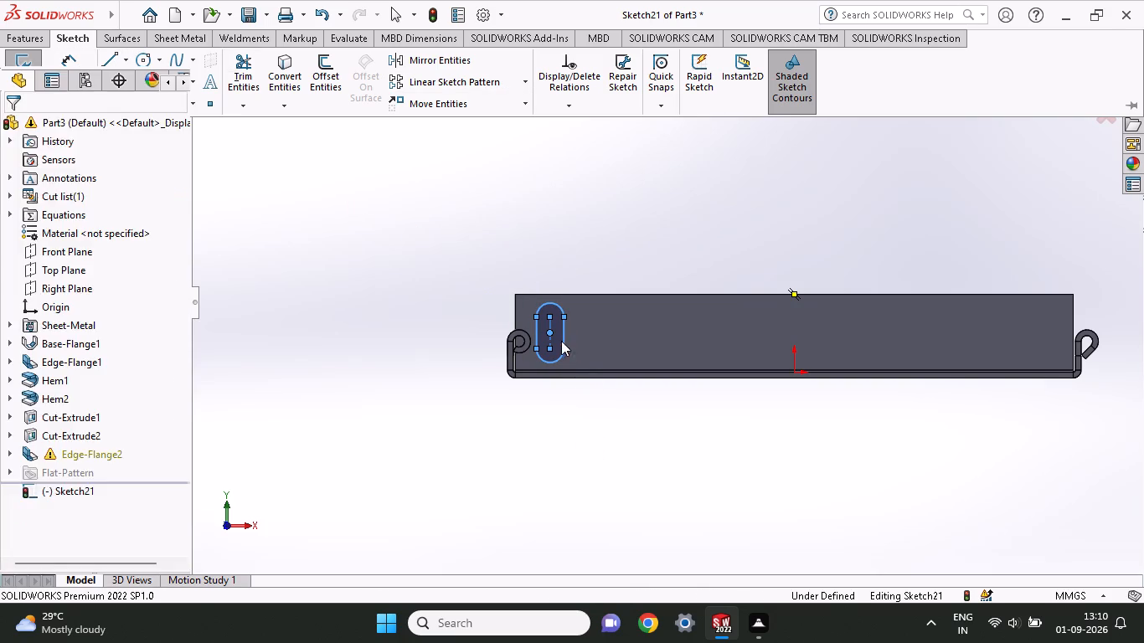
{"action": "left_click", "coordinate": [546, 332]}
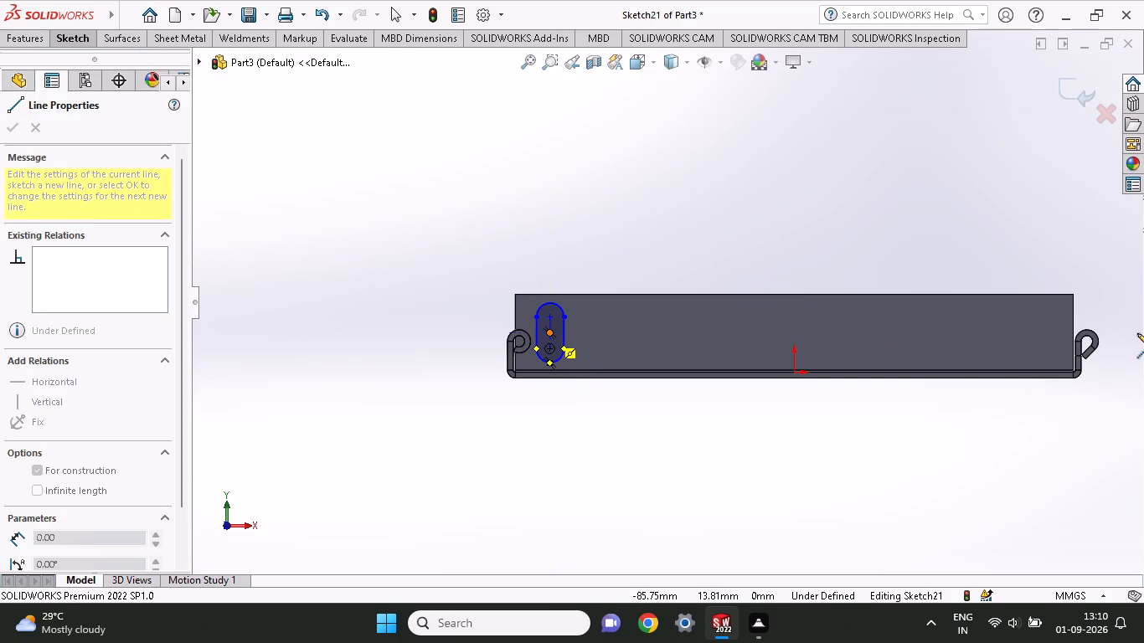
{"action": "left_click", "coordinate": [1119, 328]}
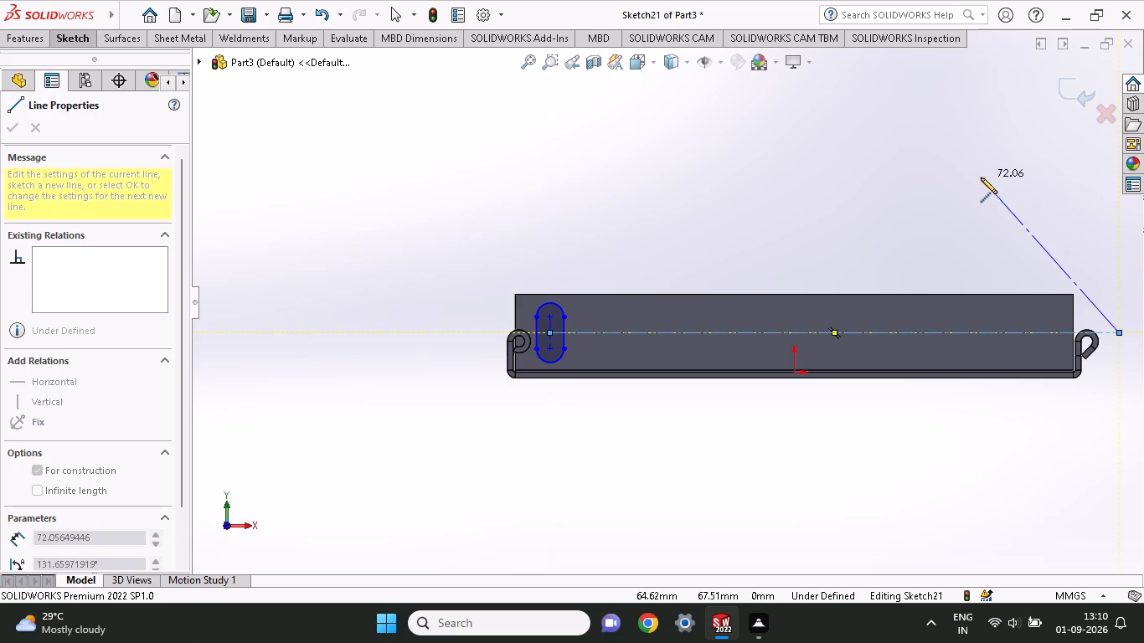
{"action": "right_click", "coordinate": [981, 177]}
{"action": "left_click", "coordinate": [996, 193]}
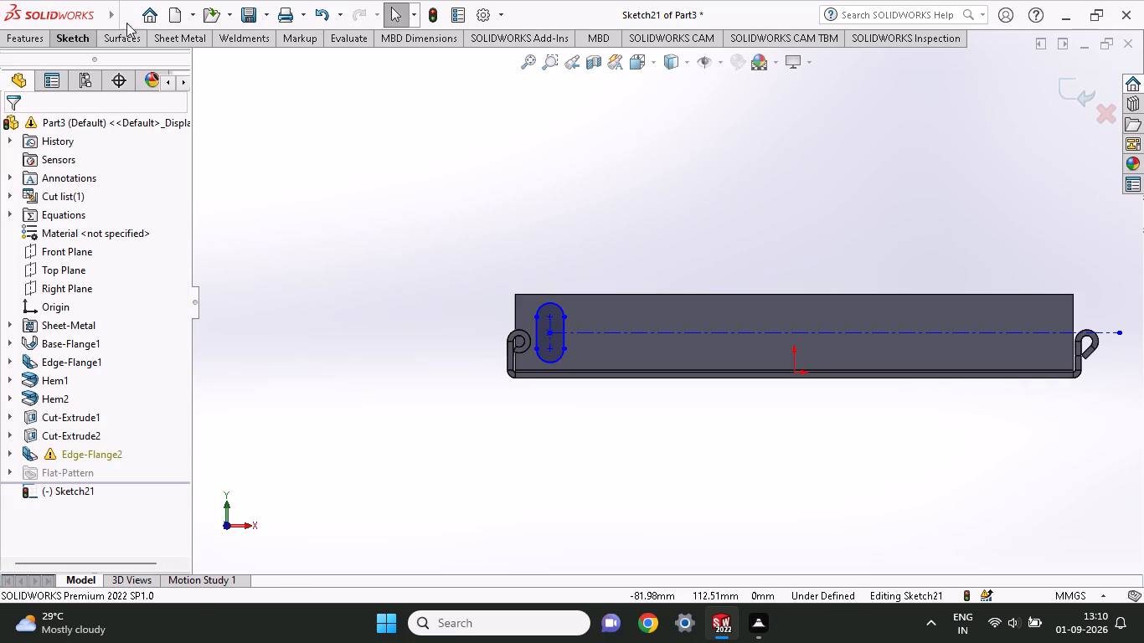
Set up a linear sketch pattern of the slot along the X-axis with 10 instances.
{"action": "left_click", "coordinate": [80, 38]}
{"action": "left_click", "coordinate": [478, 90]}
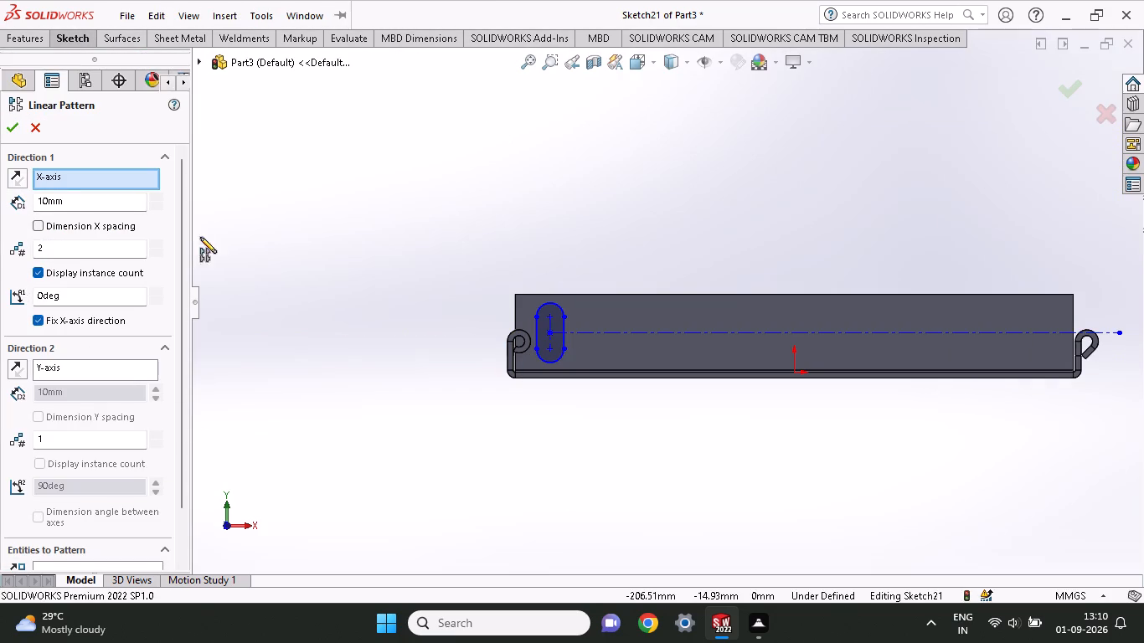
{"action": "left_click", "coordinate": [556, 357]}
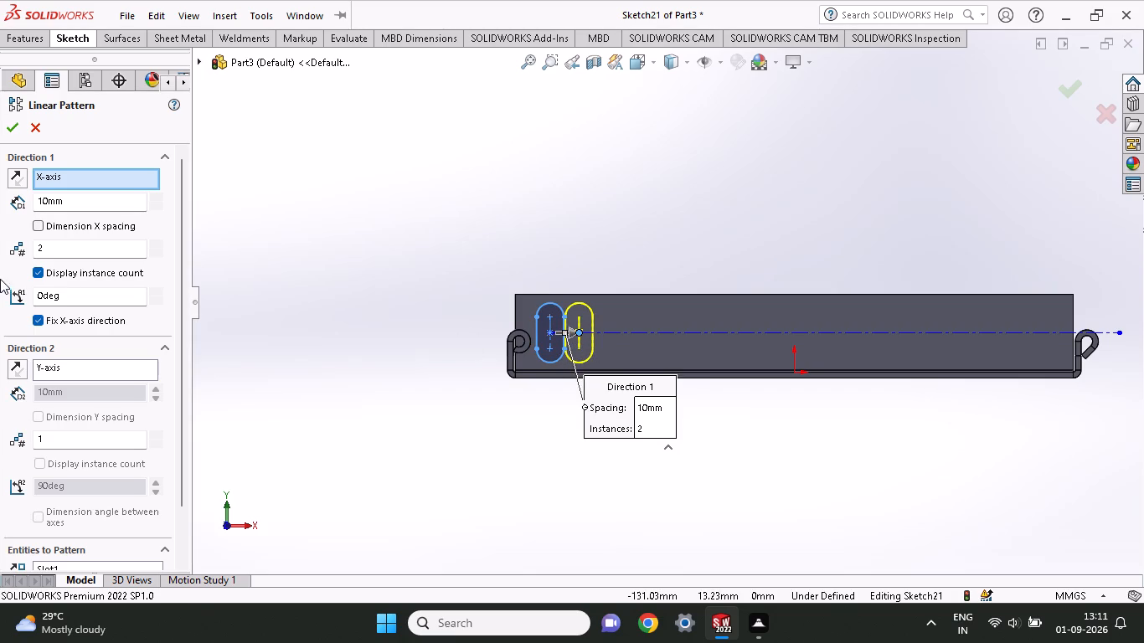
{"action": "left_click_drag", "start_coordinate": [58, 248], "coordinate": [0, 273]}
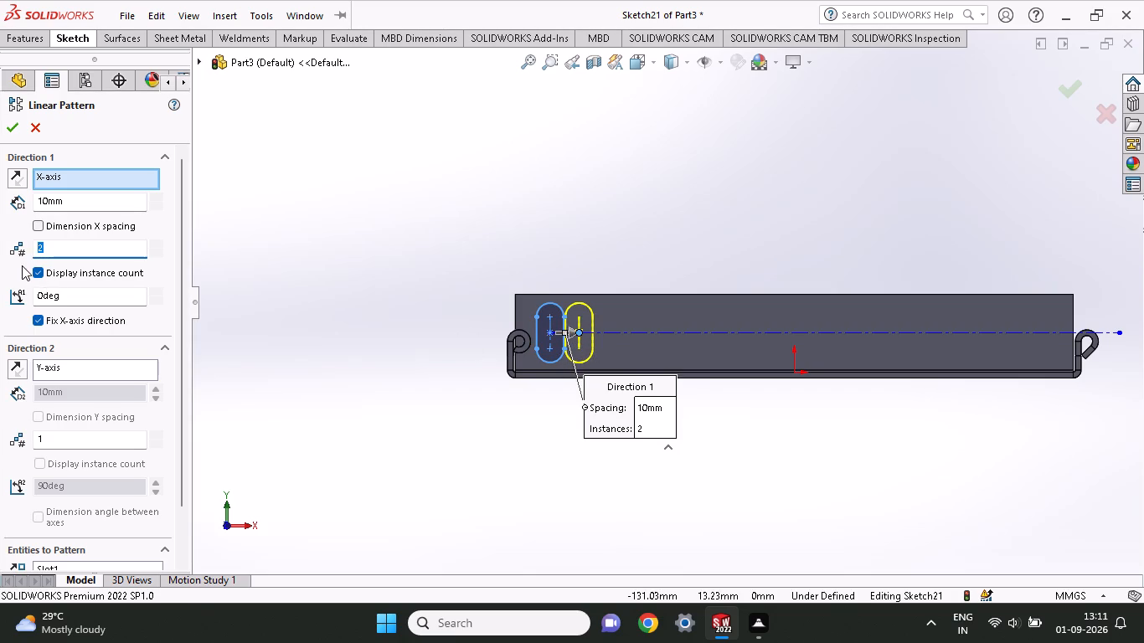
{"action": "key", "text": "1"}
{"action": "key", "text": "0"}
{"action": "key", "text": "Return"}
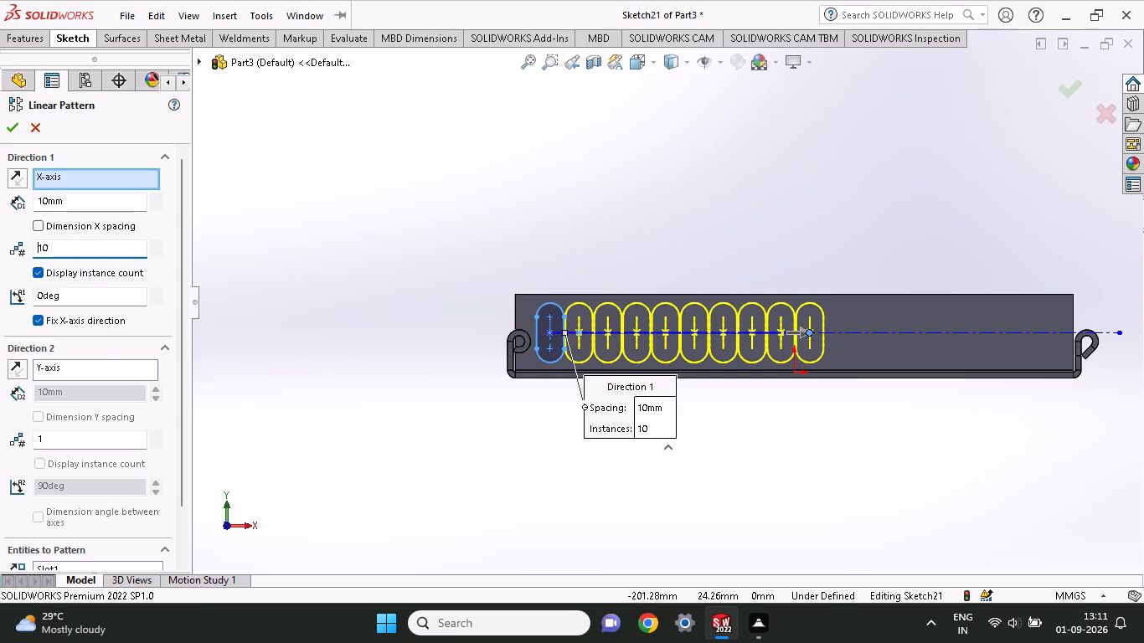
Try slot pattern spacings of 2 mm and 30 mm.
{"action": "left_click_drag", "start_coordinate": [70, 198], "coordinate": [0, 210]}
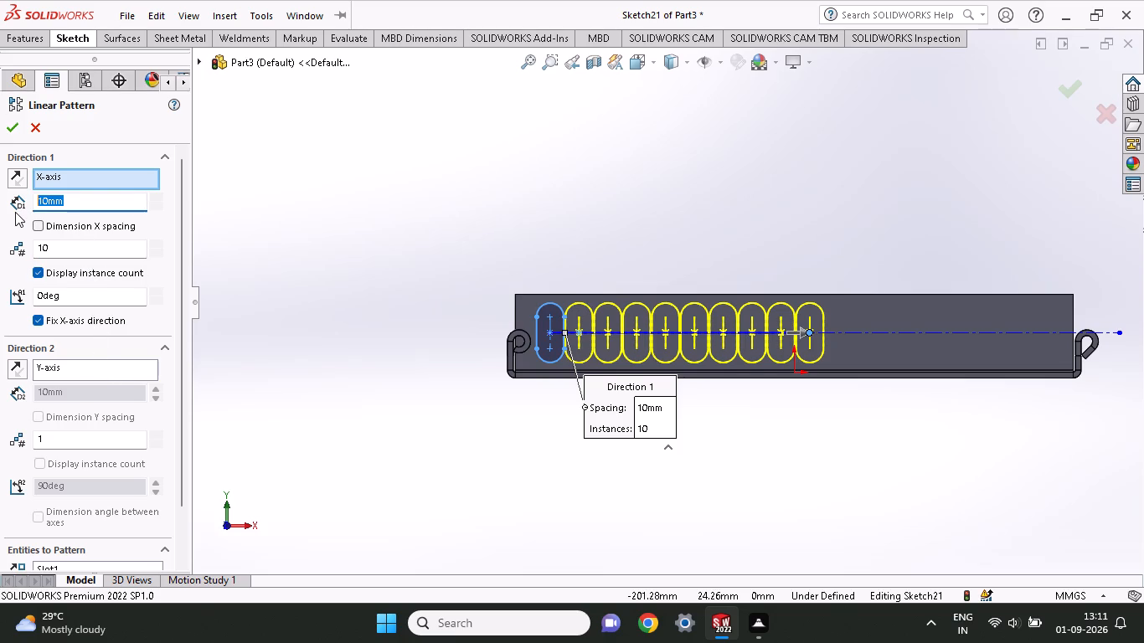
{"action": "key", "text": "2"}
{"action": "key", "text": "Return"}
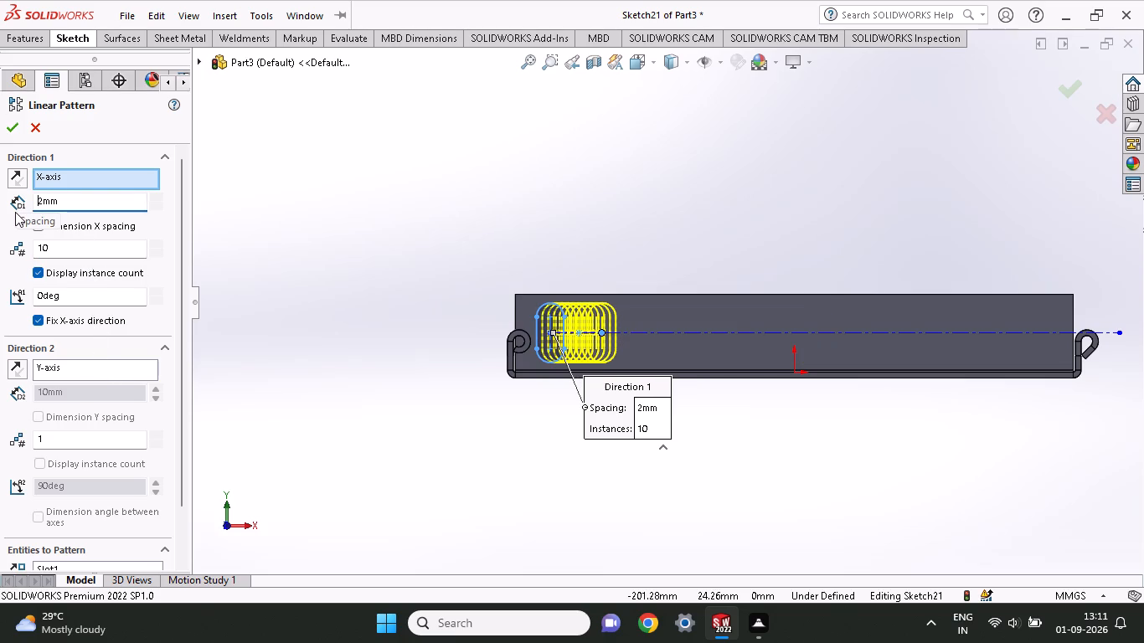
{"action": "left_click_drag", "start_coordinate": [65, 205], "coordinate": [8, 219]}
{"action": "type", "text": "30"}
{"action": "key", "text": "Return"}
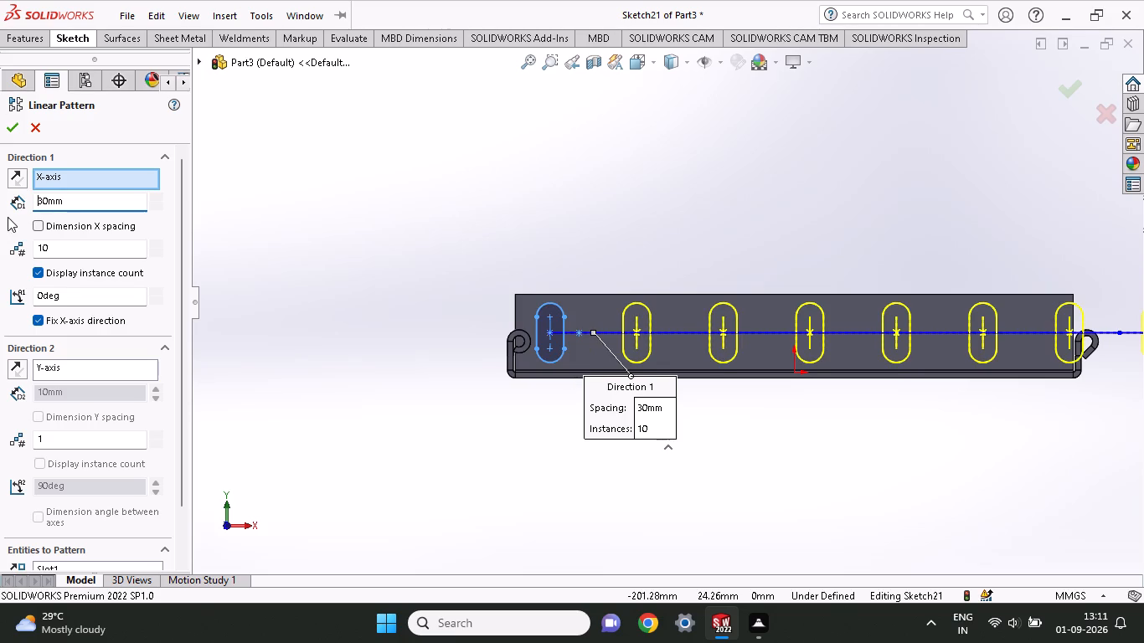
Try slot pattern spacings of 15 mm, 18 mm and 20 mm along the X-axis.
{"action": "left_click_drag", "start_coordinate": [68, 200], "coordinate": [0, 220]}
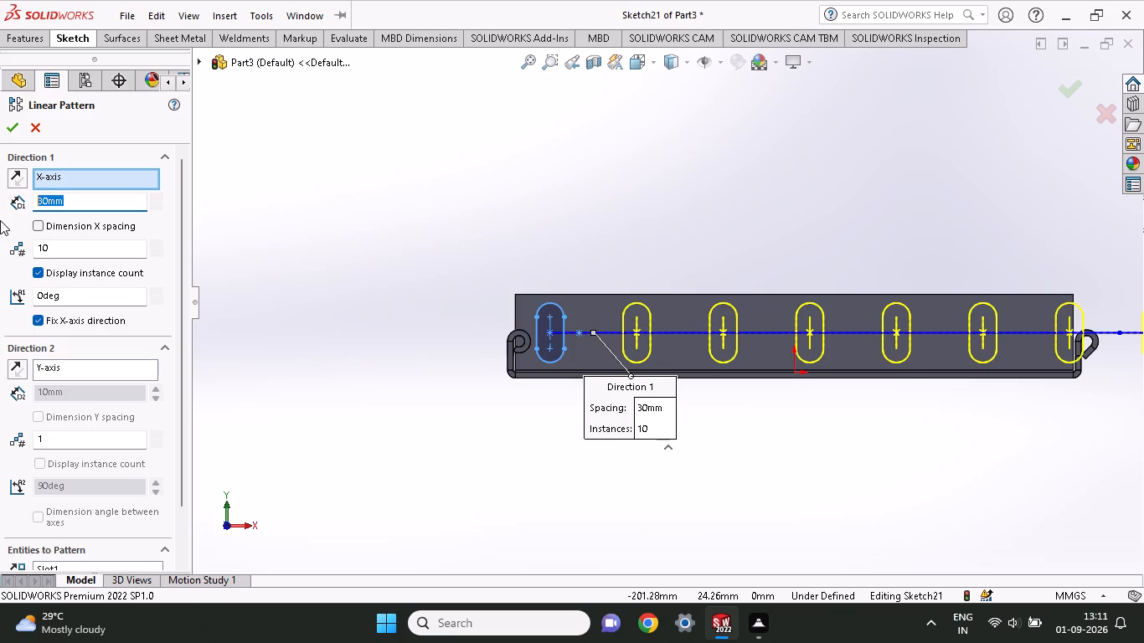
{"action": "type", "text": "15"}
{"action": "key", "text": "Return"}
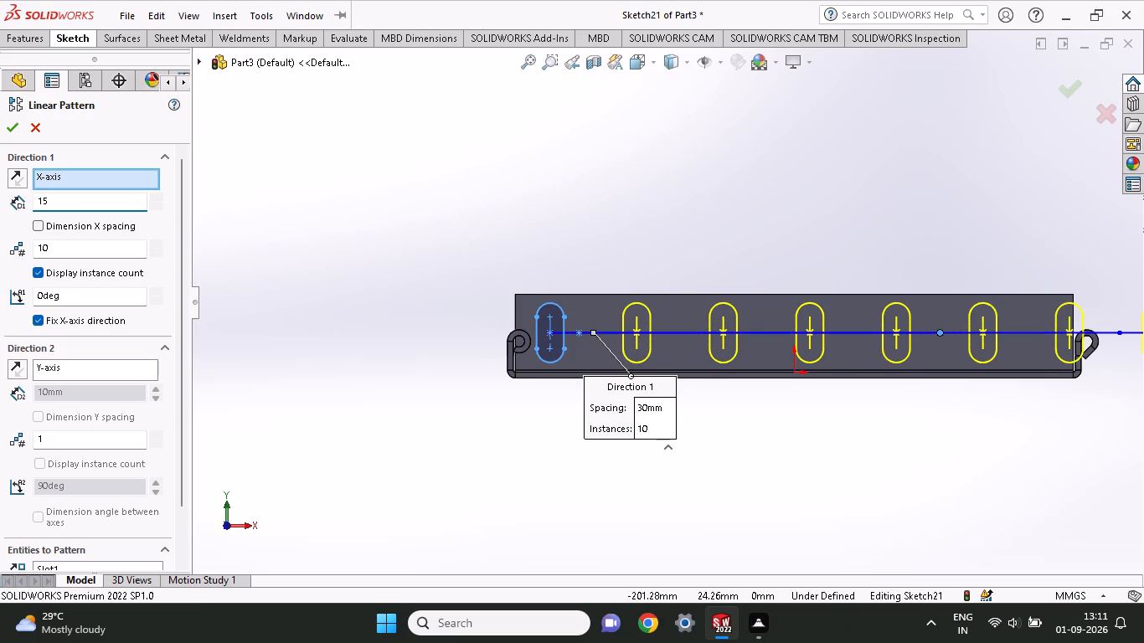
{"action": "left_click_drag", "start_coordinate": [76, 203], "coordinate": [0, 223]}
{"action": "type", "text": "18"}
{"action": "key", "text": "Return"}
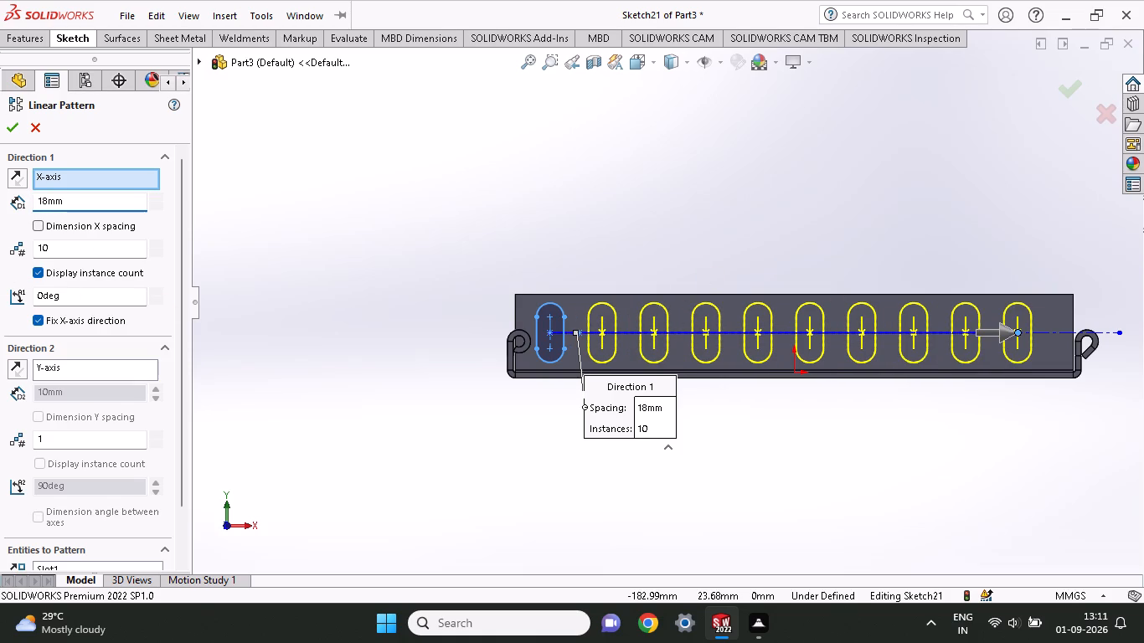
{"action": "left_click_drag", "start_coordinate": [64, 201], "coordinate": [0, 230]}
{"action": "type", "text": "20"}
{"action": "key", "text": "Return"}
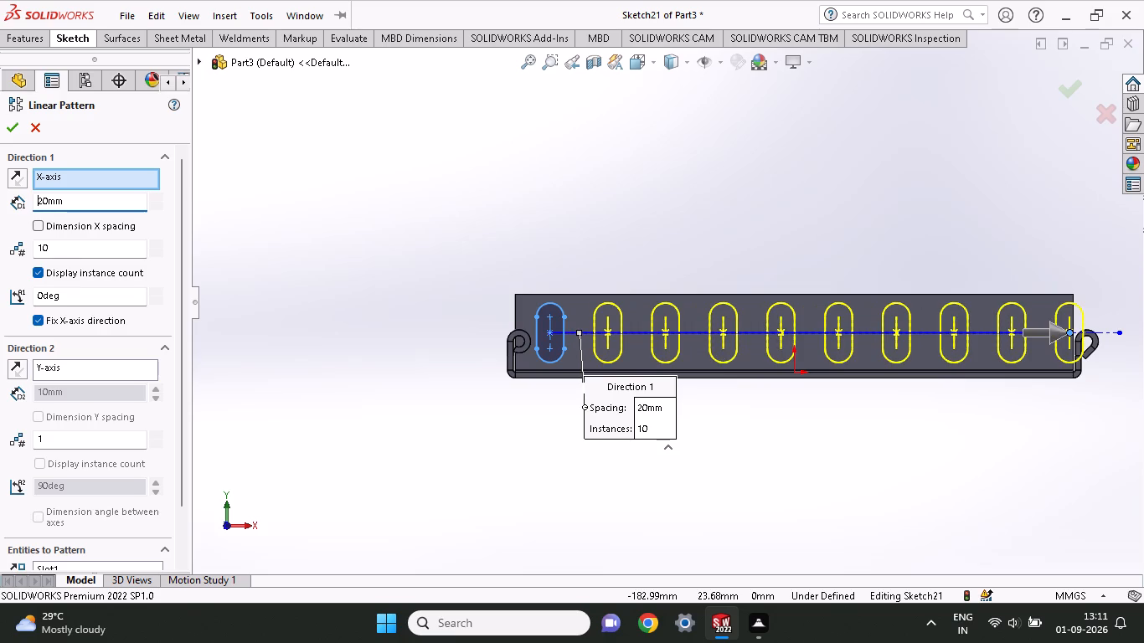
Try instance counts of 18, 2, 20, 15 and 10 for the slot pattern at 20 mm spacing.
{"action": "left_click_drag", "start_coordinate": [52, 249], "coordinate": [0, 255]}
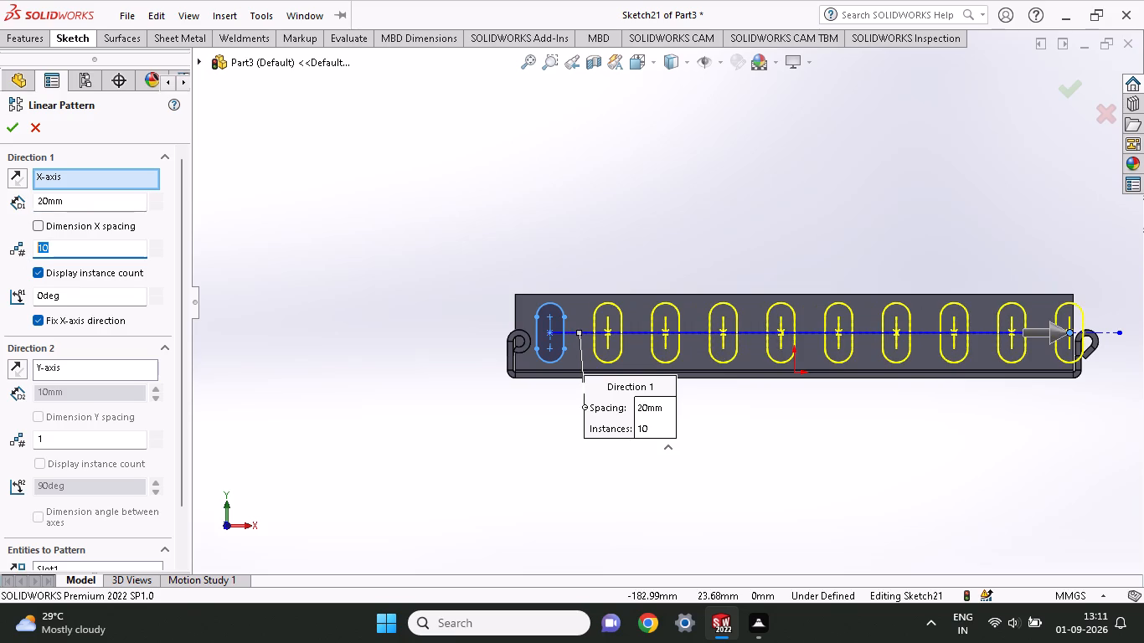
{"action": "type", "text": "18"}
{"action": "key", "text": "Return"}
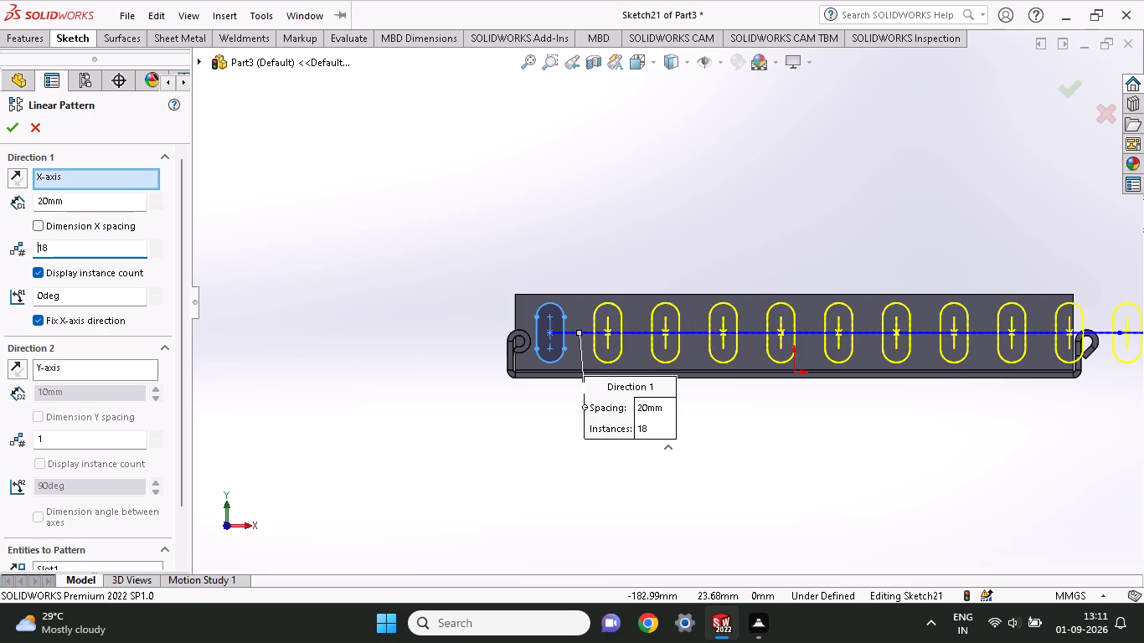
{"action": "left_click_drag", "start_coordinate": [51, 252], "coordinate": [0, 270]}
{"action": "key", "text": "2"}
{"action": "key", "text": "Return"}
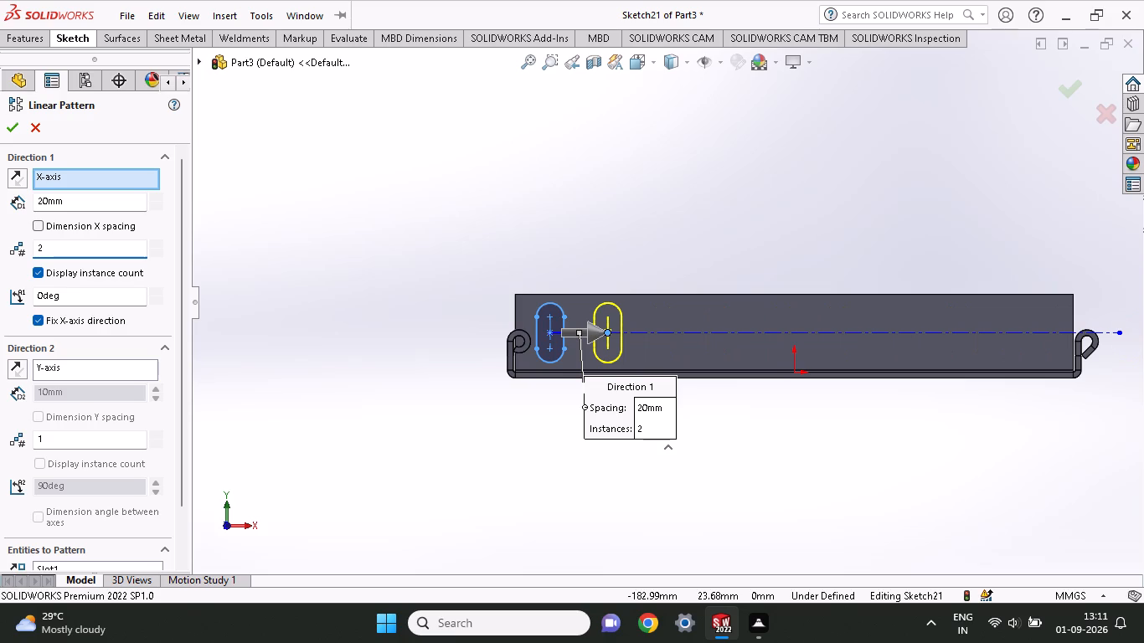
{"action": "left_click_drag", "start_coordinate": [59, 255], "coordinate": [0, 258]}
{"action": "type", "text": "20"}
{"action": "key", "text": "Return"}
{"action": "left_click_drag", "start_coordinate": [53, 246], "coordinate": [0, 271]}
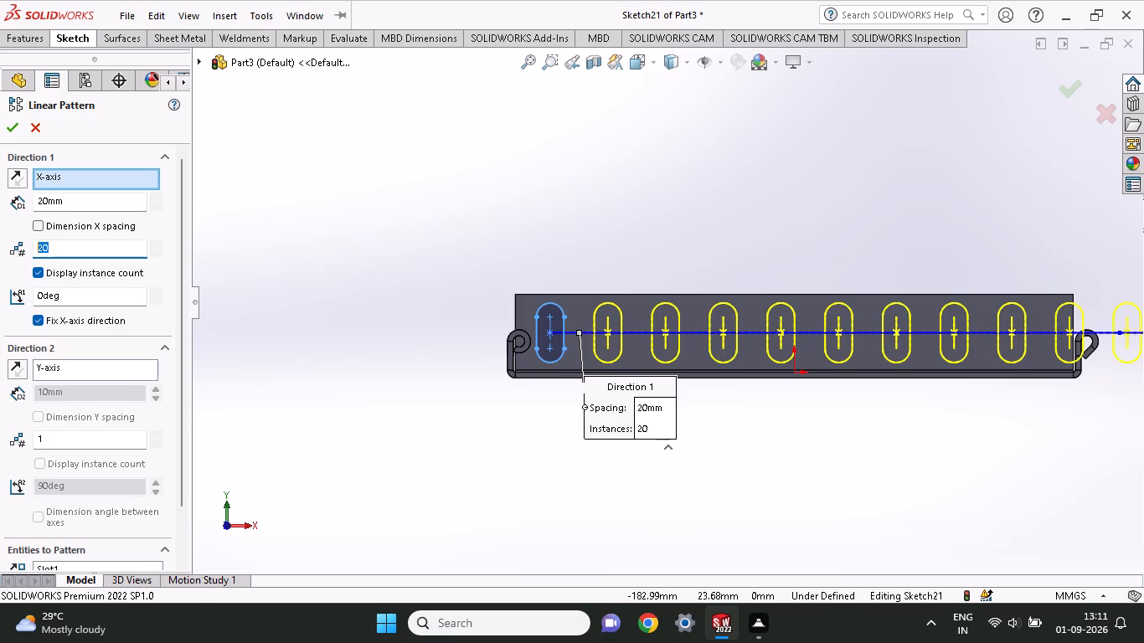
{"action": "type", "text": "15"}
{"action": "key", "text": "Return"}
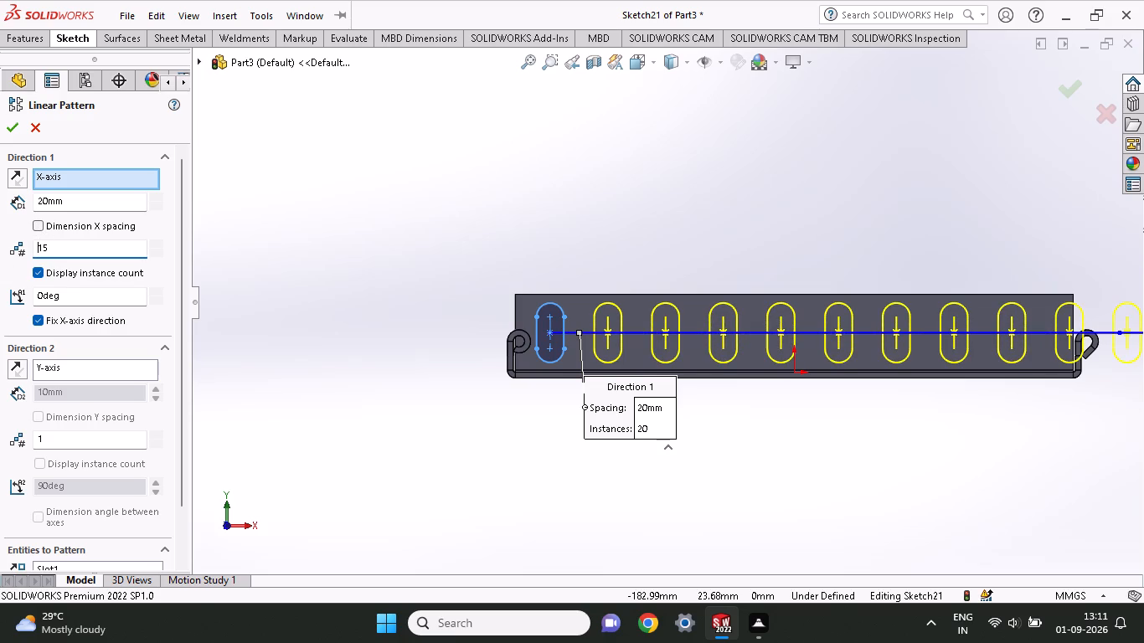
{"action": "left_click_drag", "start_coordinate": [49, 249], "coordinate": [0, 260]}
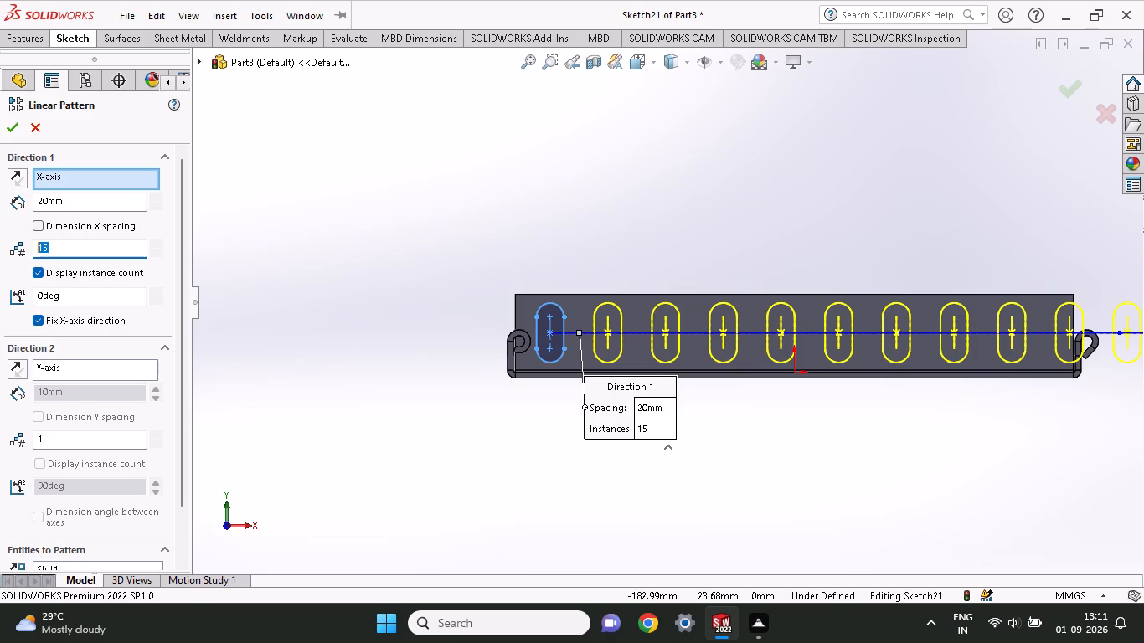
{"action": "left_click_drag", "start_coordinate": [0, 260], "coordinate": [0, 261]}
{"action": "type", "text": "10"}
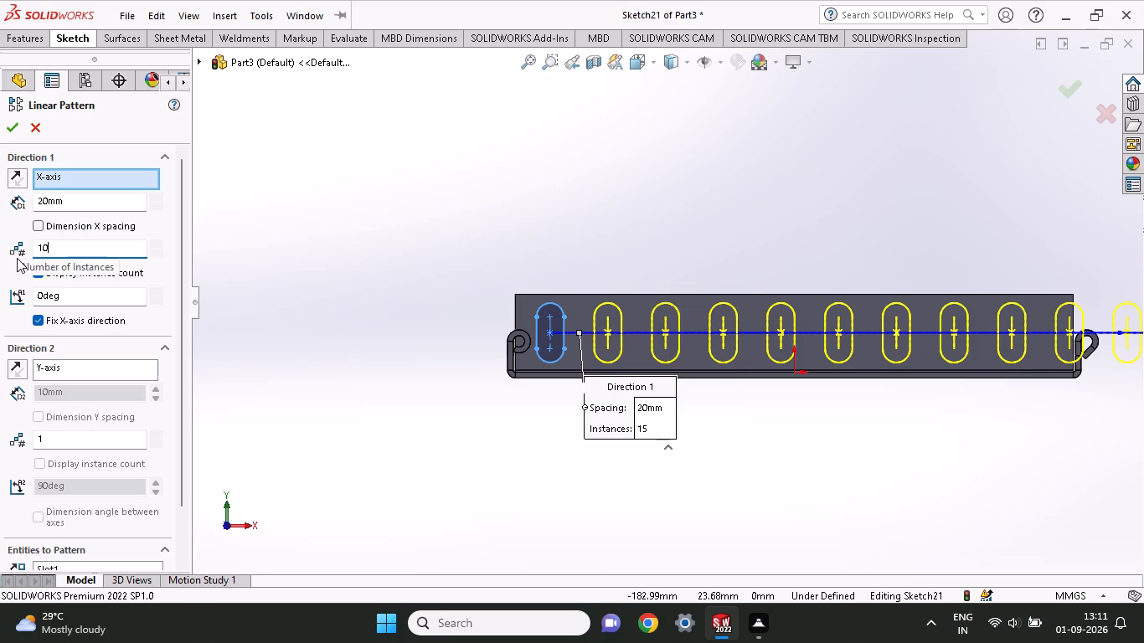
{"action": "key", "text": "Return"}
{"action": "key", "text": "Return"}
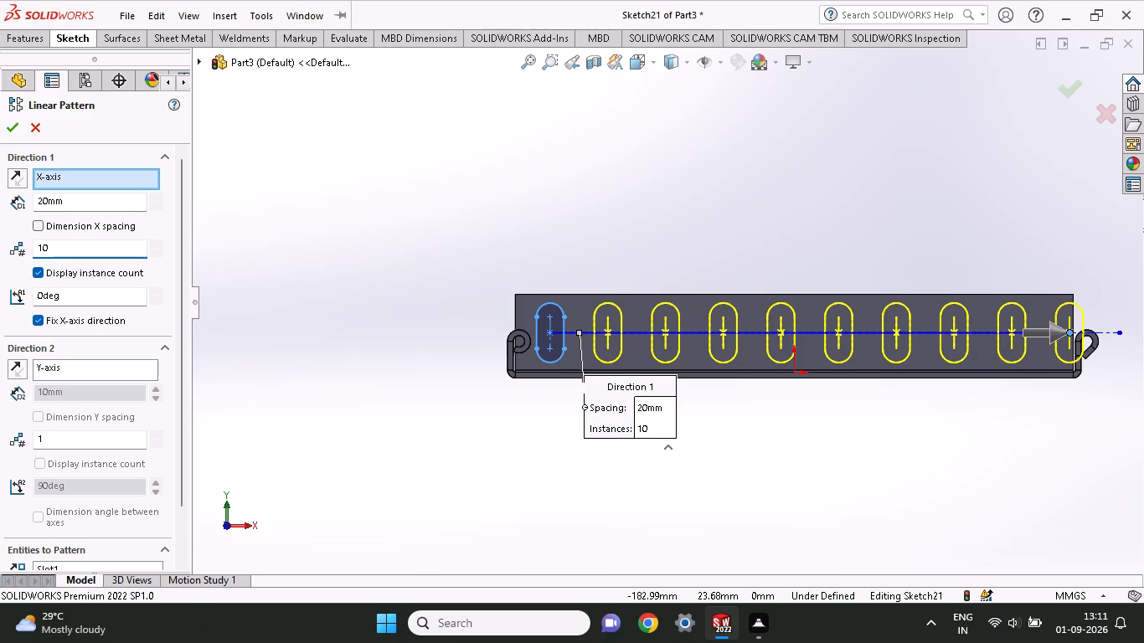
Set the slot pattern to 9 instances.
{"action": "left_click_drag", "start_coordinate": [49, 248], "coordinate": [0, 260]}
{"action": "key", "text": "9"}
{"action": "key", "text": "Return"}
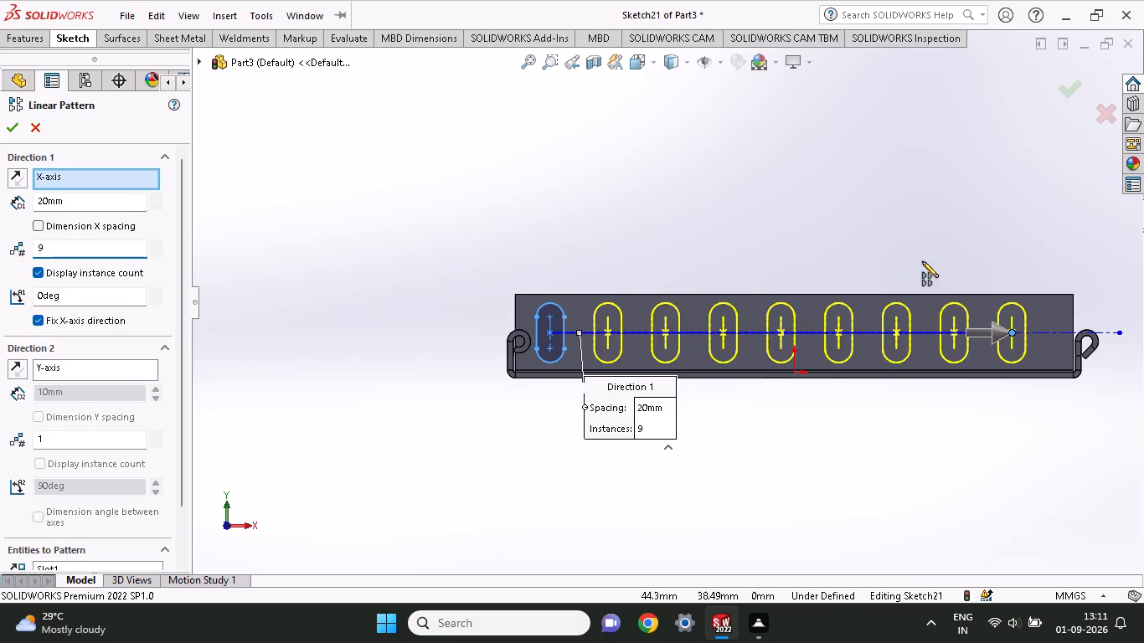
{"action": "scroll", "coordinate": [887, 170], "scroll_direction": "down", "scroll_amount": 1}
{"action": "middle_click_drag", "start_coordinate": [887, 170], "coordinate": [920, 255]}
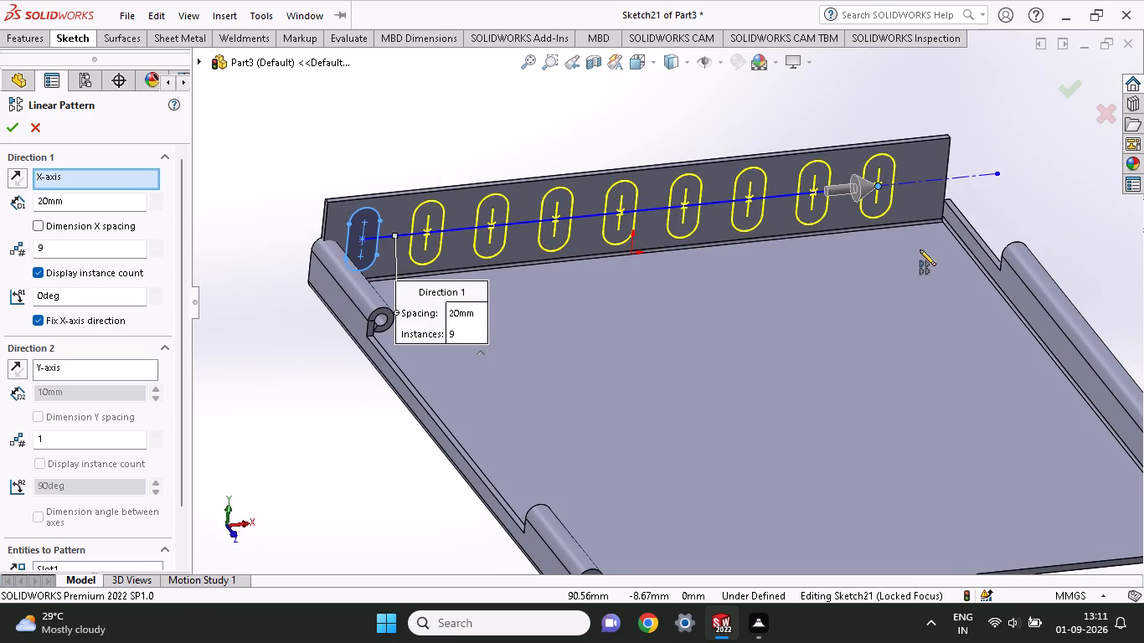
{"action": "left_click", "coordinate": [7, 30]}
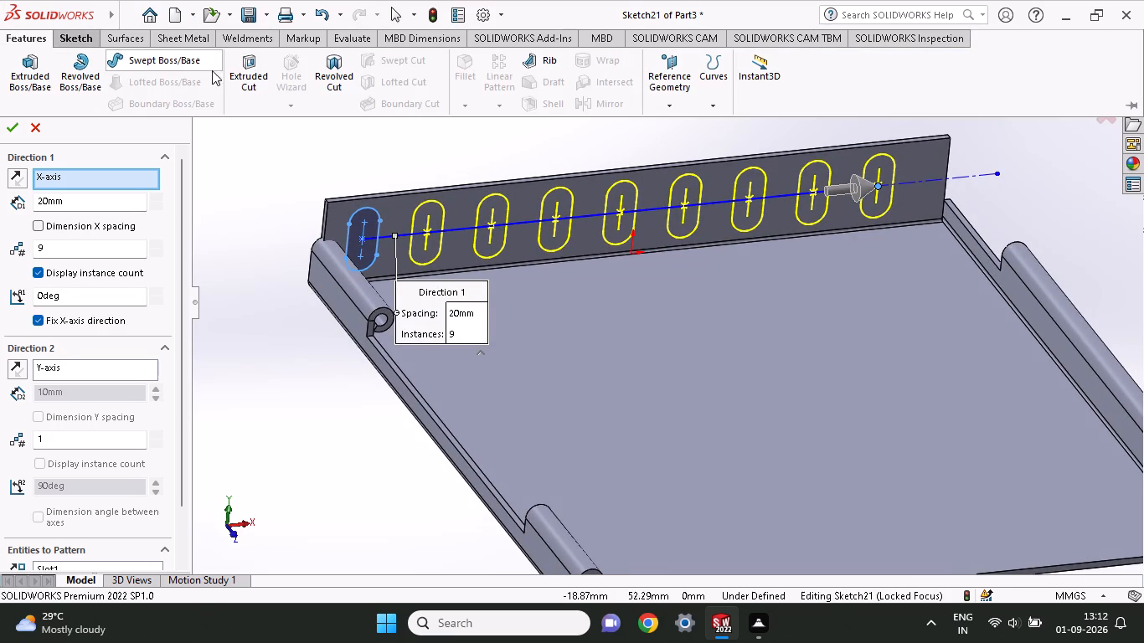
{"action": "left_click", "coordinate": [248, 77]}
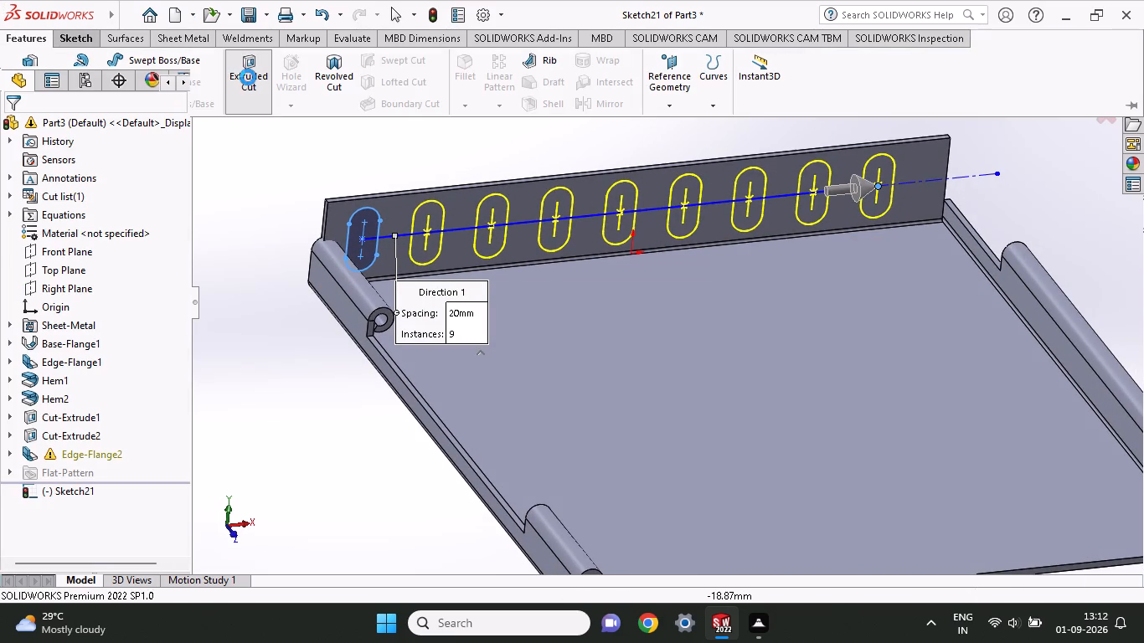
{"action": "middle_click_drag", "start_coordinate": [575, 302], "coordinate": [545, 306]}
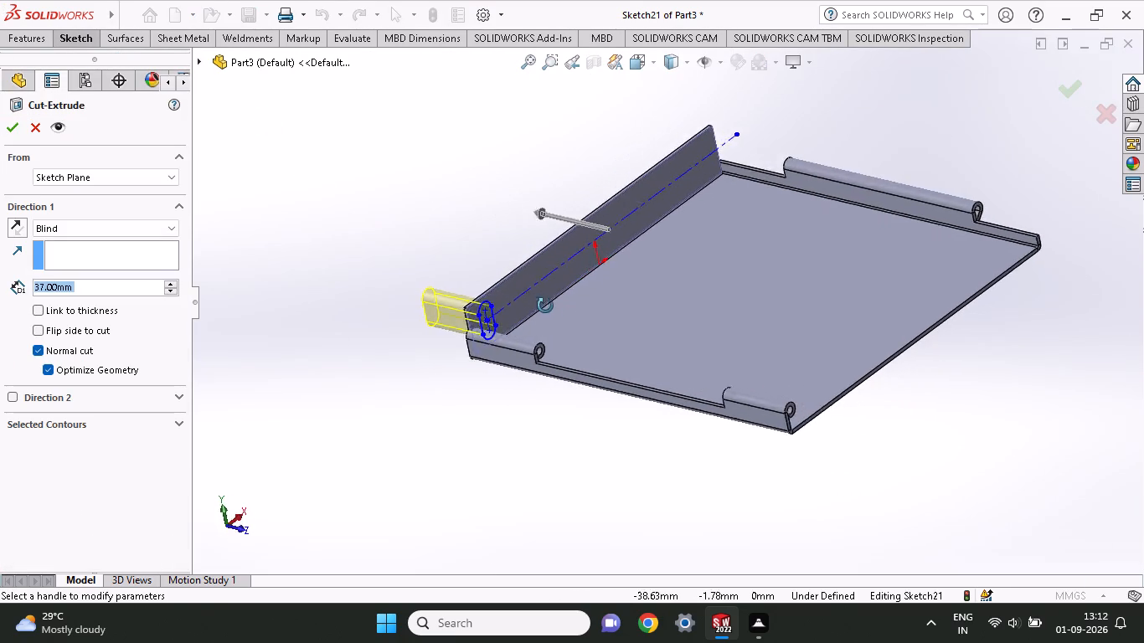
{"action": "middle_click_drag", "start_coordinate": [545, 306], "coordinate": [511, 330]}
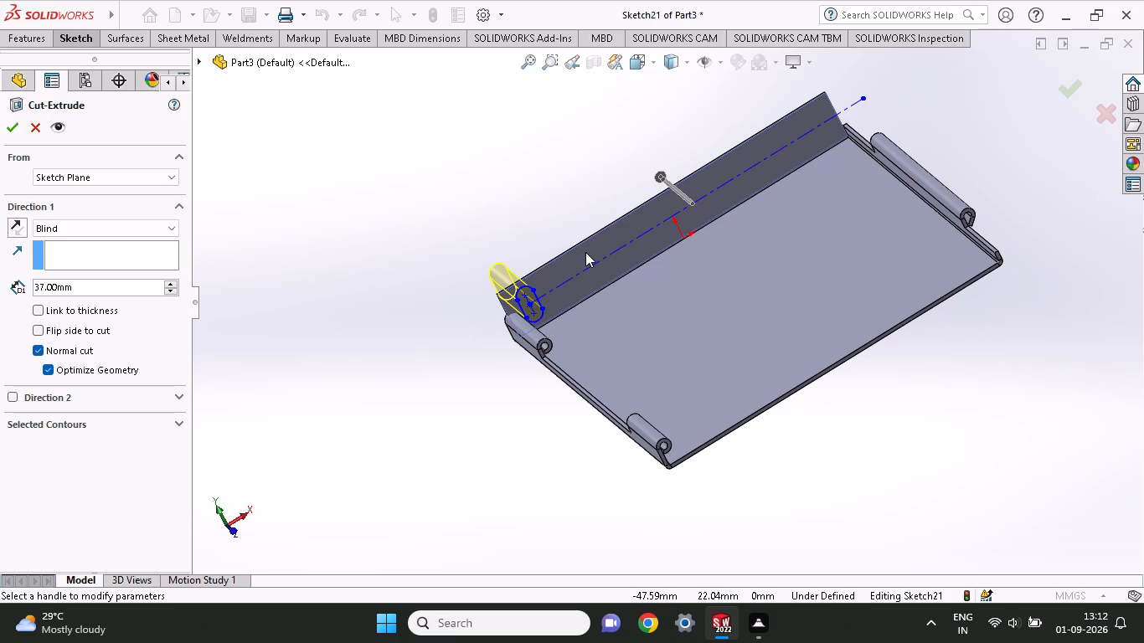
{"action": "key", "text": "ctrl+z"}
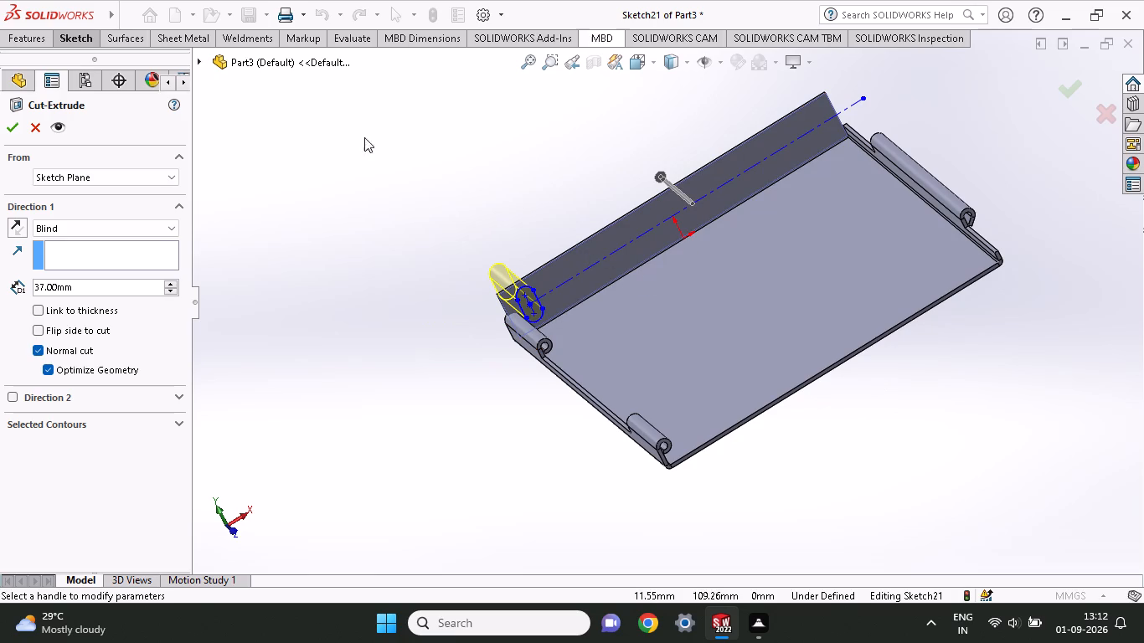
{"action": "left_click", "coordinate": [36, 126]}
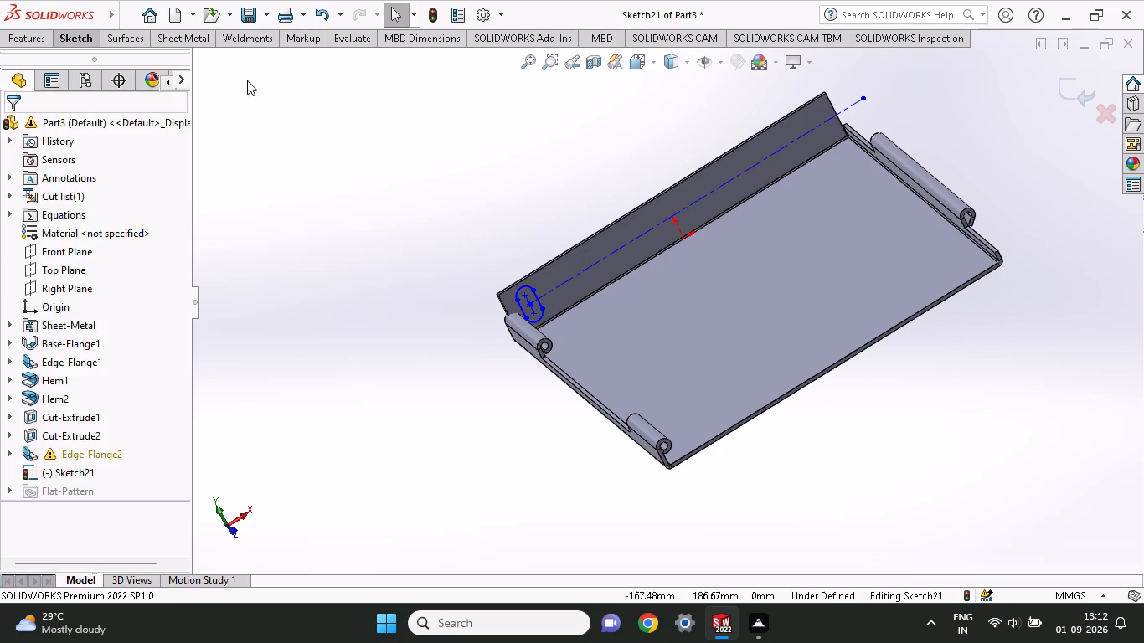
Set up a linear sketch pattern of the flange's slot along the X-axis with 18 instances at 9 mm spacing.
{"action": "left_click", "coordinate": [63, 37]}
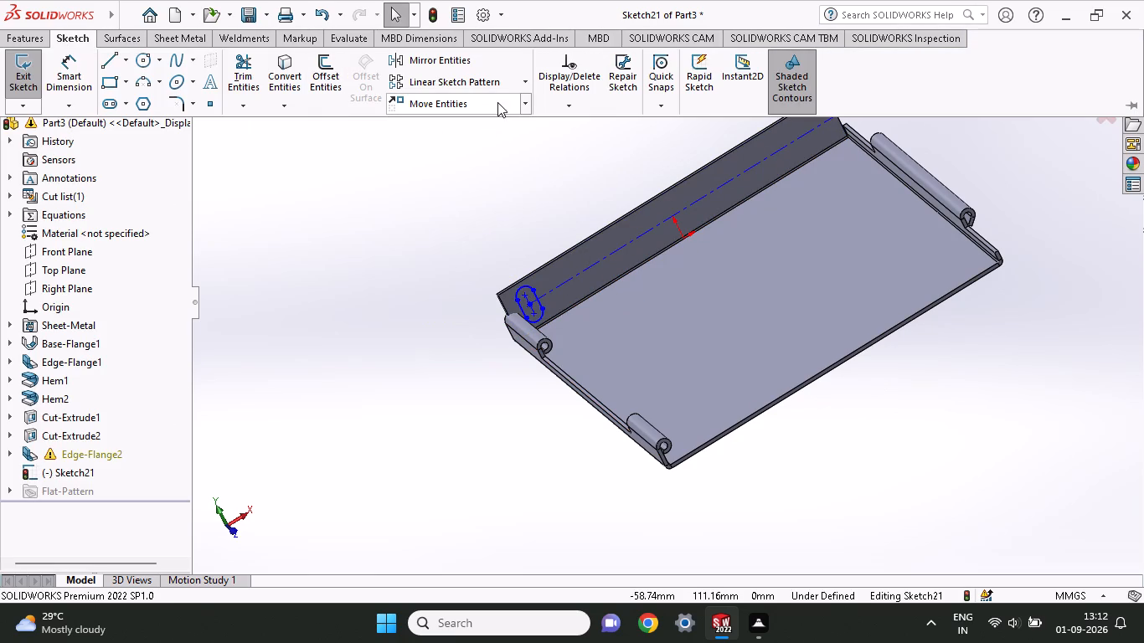
{"action": "left_click", "coordinate": [472, 86]}
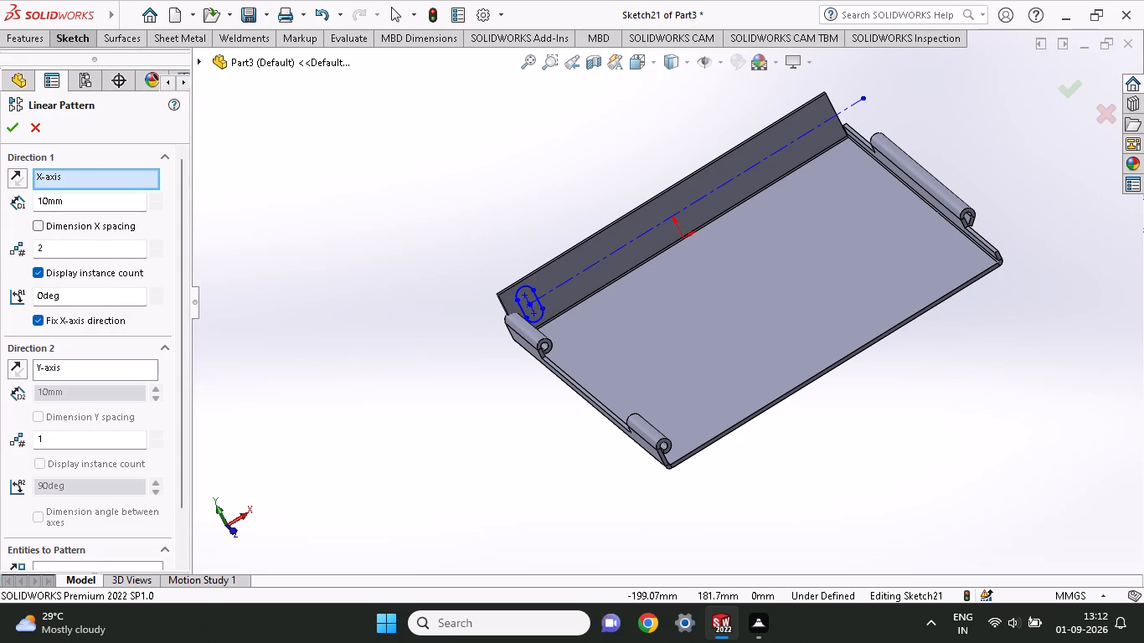
{"action": "left_click_drag", "start_coordinate": [53, 244], "coordinate": [19, 254]}
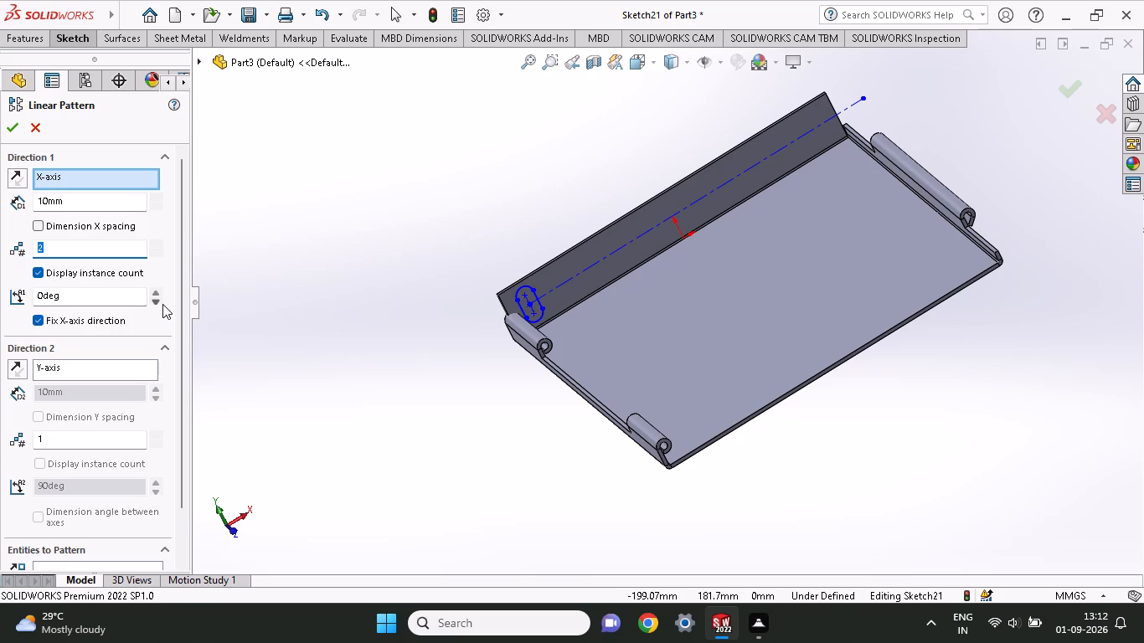
{"action": "type", "text": "18"}
{"action": "left_click_drag", "start_coordinate": [116, 206], "coordinate": [6, 225]}
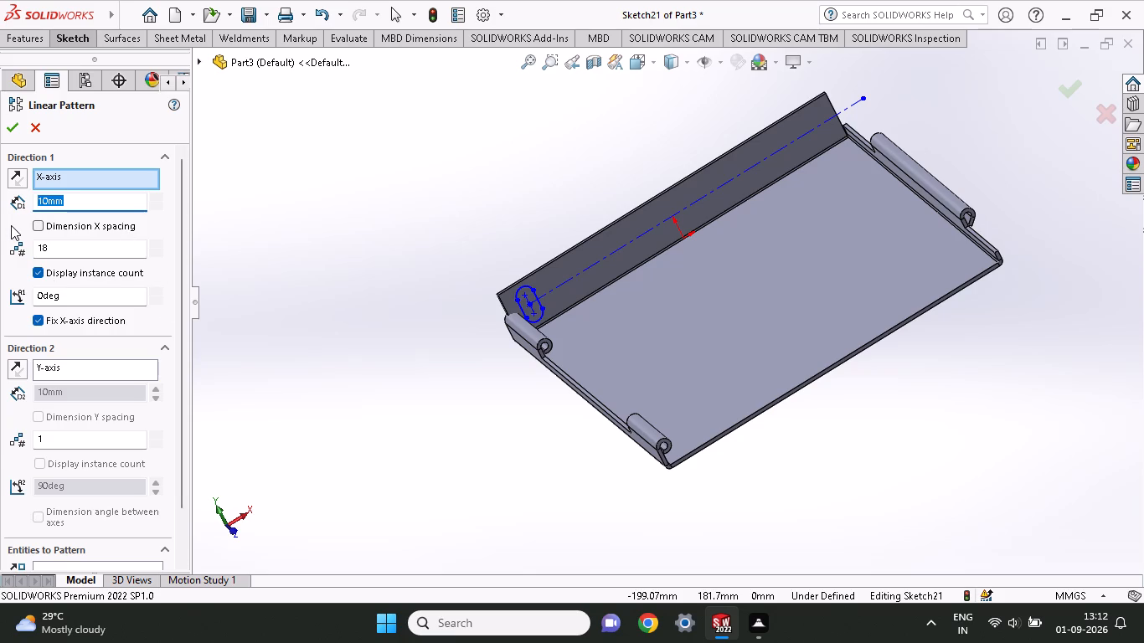
{"action": "key", "text": "9"}
{"action": "key", "text": "Return"}
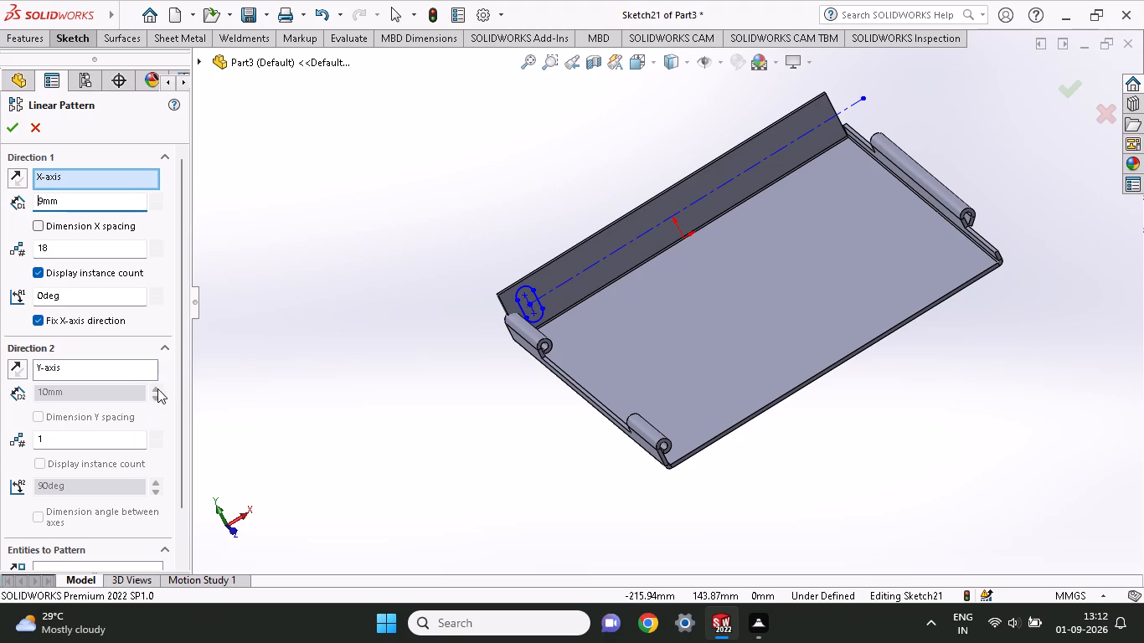
{"action": "left_click_drag", "start_coordinate": [182, 373], "coordinate": [199, 489]}
{"action": "left_click", "coordinate": [117, 515]}
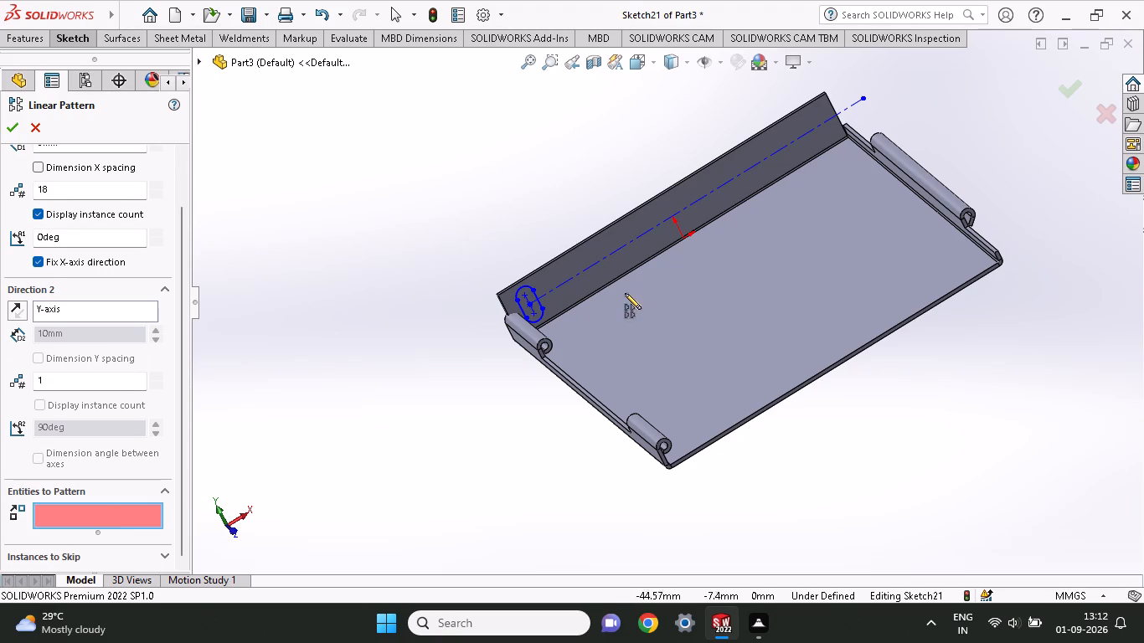
{"action": "left_click", "coordinate": [545, 316]}
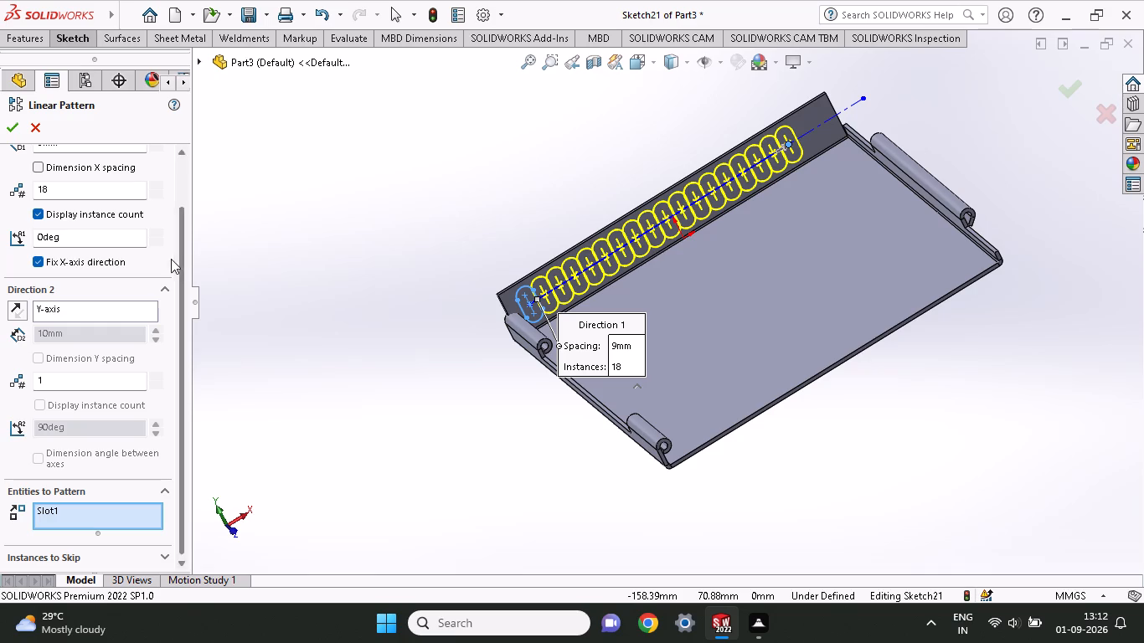
Try a slot pattern spacing of 10 mm, then set it to 12 mm.
{"action": "left_click_drag", "start_coordinate": [180, 309], "coordinate": [183, 250]}
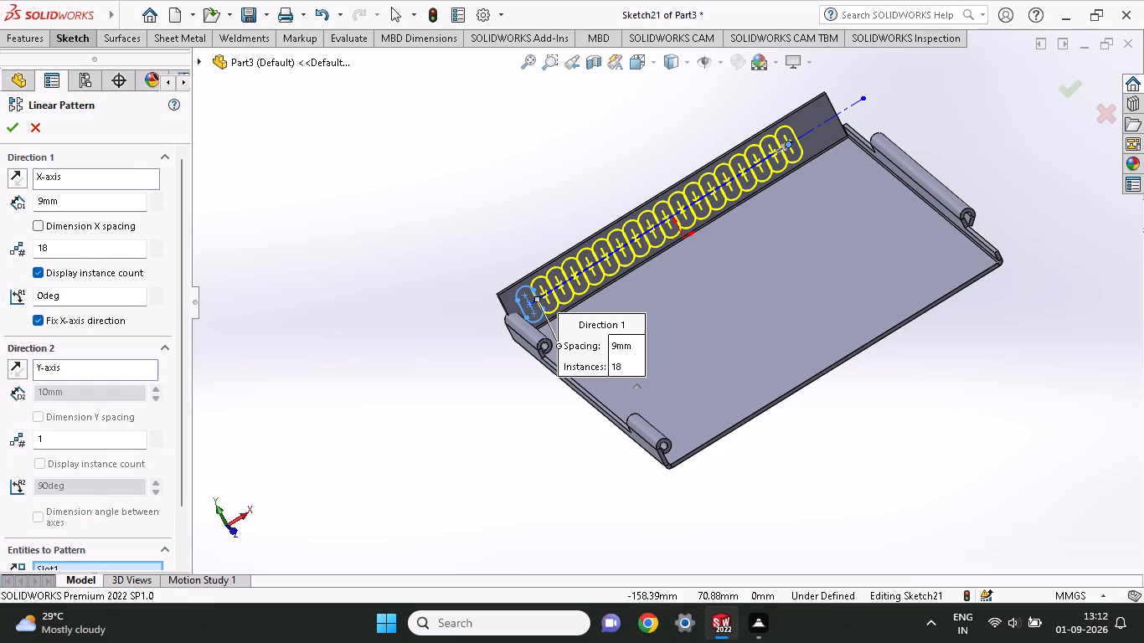
{"action": "left_click_drag", "start_coordinate": [77, 194], "coordinate": [9, 213]}
{"action": "type", "text": "10"}
{"action": "key", "text": "Return"}
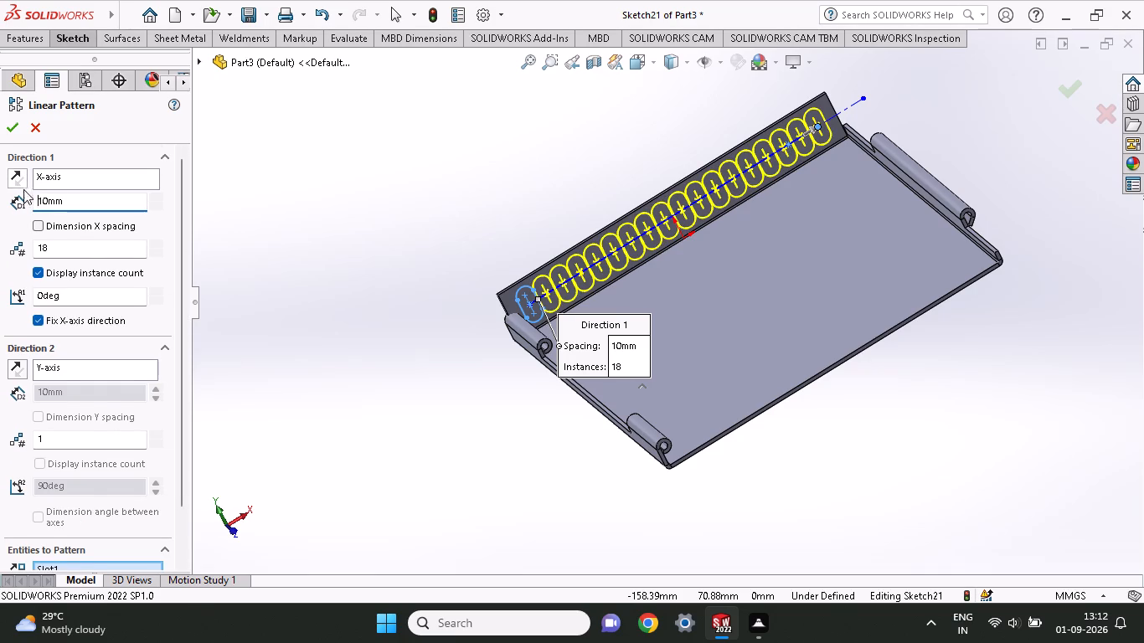
{"action": "left_click_drag", "start_coordinate": [68, 197], "coordinate": [0, 223]}
{"action": "type", "text": "12"}
{"action": "key", "text": "Return"}
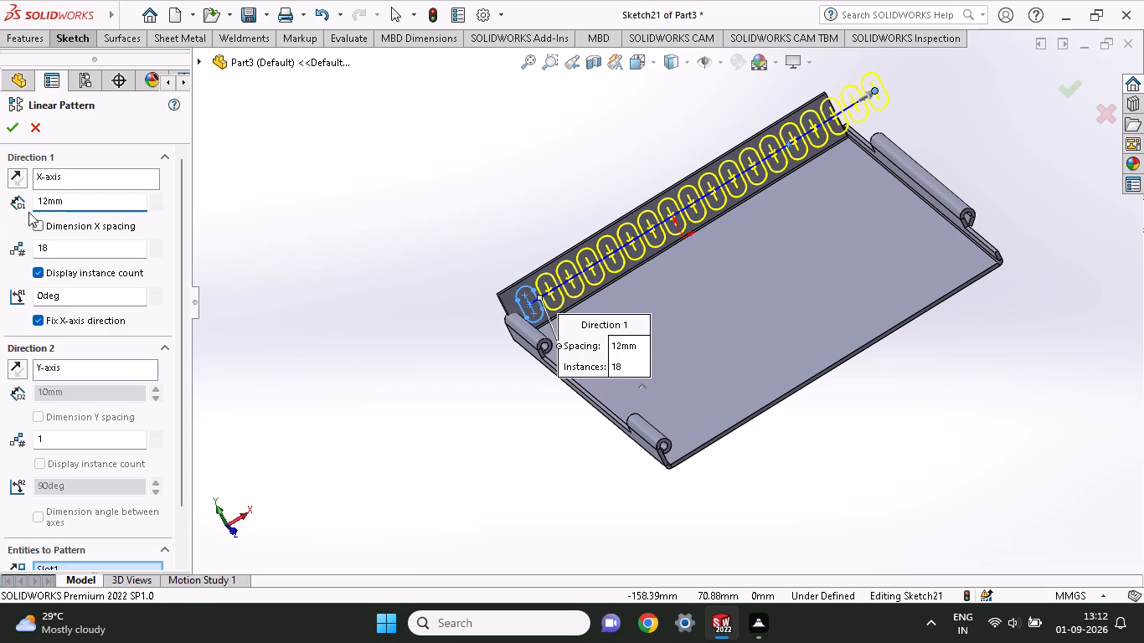
{"action": "left_click_drag", "start_coordinate": [70, 197], "coordinate": [0, 226]}
Set the flange's slot pattern to 15 instances.
{"action": "left_click_drag", "start_coordinate": [61, 250], "coordinate": [14, 264]}
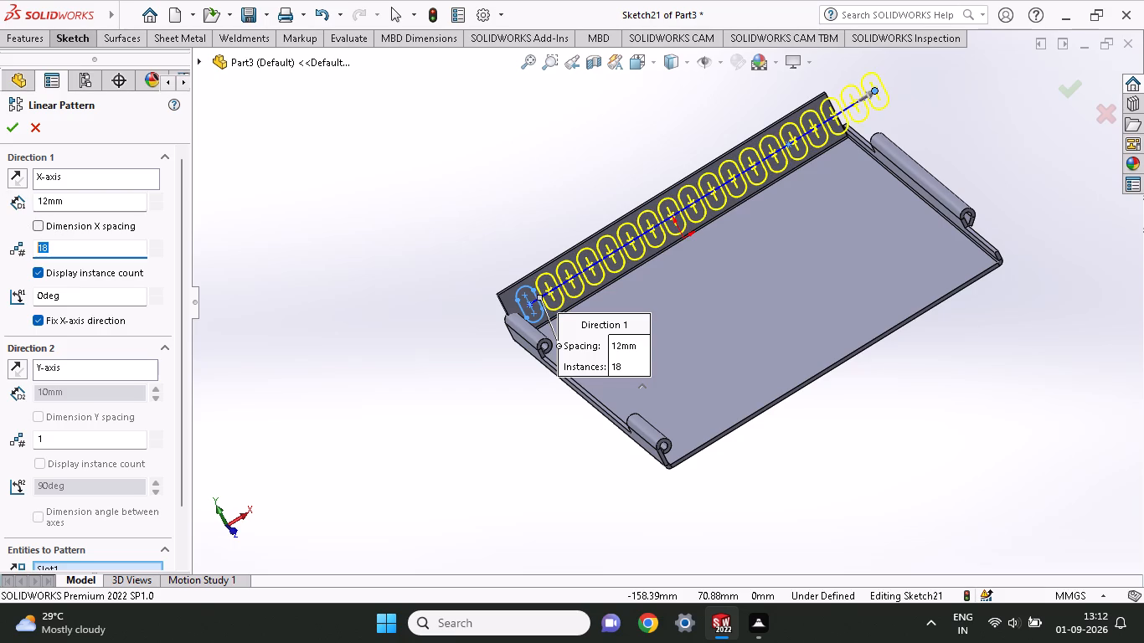
{"action": "left_click_drag", "start_coordinate": [14, 264], "coordinate": [0, 270]}
{"action": "key", "text": "1"}
{"action": "key", "text": "5"}
{"action": "key", "text": "Return"}
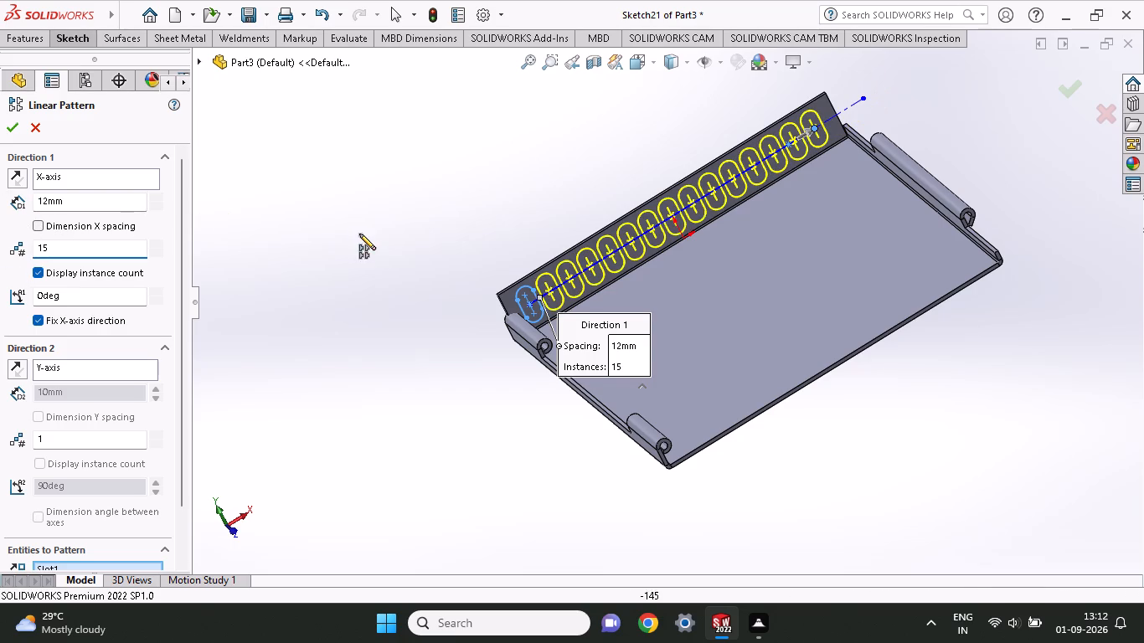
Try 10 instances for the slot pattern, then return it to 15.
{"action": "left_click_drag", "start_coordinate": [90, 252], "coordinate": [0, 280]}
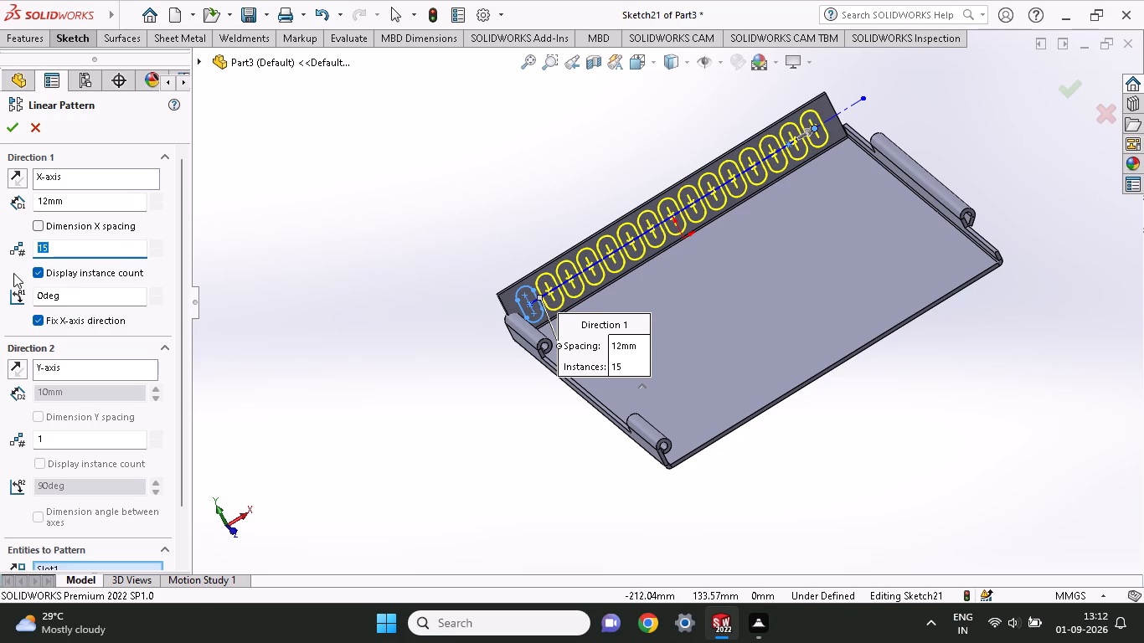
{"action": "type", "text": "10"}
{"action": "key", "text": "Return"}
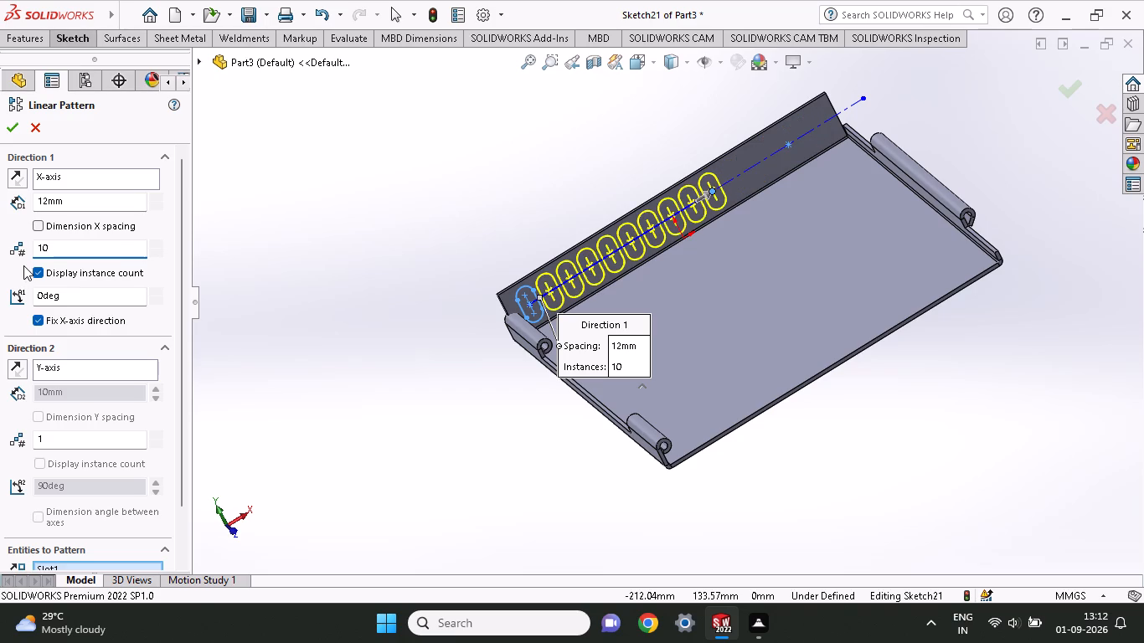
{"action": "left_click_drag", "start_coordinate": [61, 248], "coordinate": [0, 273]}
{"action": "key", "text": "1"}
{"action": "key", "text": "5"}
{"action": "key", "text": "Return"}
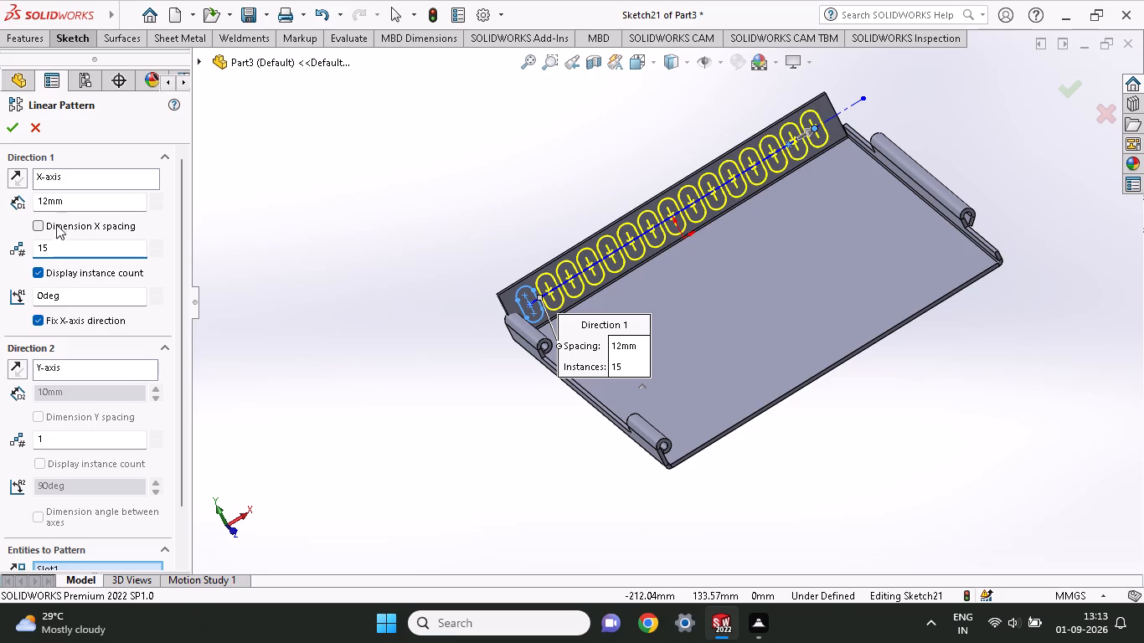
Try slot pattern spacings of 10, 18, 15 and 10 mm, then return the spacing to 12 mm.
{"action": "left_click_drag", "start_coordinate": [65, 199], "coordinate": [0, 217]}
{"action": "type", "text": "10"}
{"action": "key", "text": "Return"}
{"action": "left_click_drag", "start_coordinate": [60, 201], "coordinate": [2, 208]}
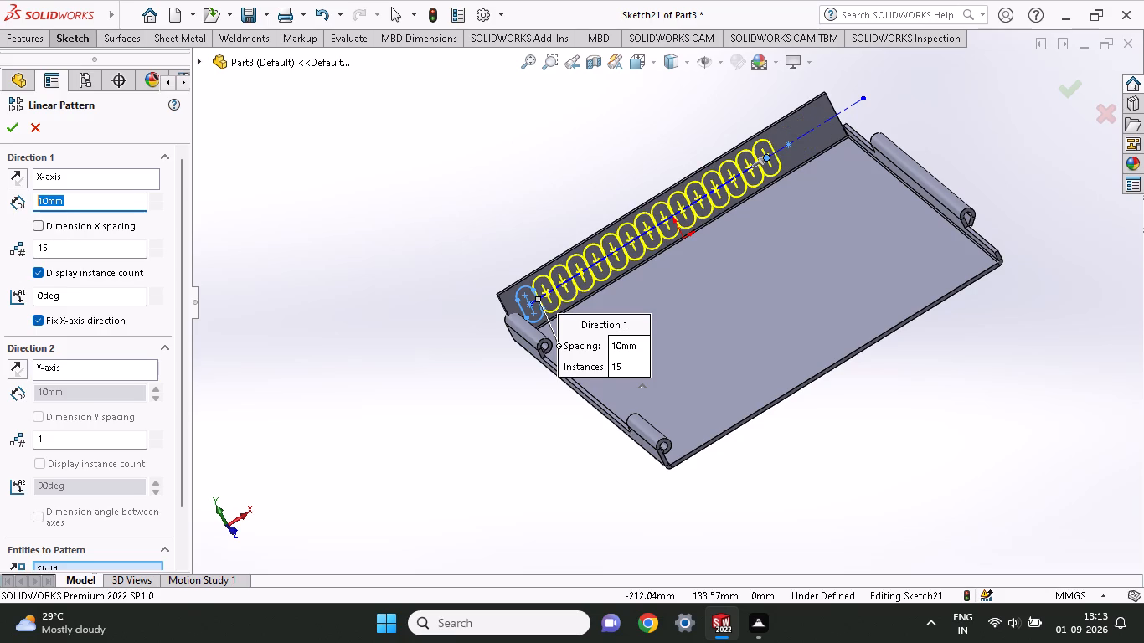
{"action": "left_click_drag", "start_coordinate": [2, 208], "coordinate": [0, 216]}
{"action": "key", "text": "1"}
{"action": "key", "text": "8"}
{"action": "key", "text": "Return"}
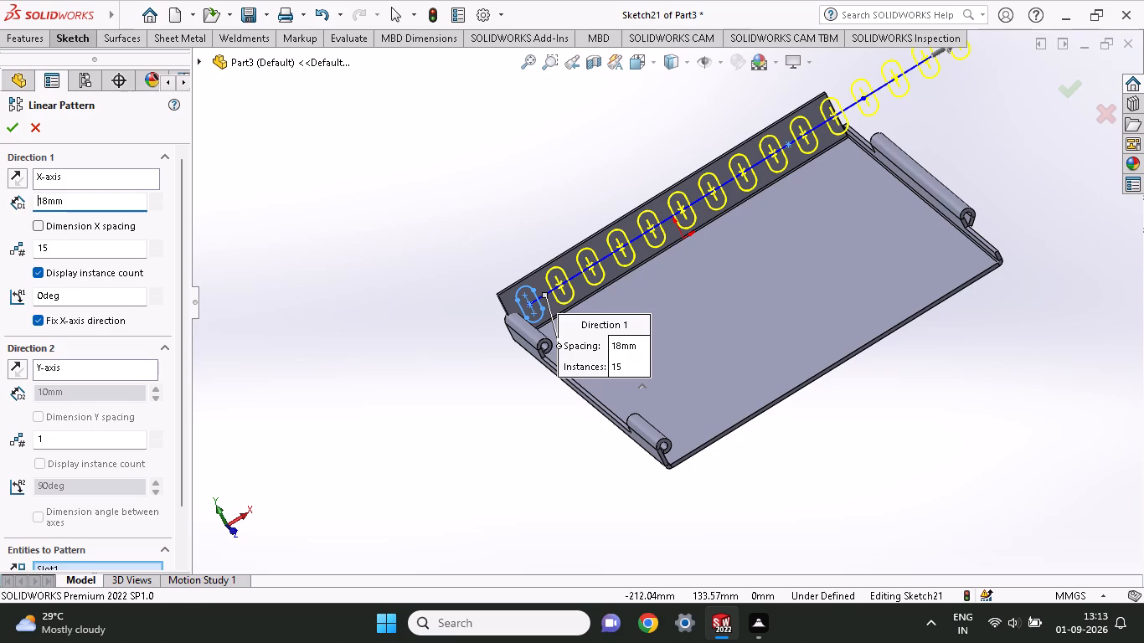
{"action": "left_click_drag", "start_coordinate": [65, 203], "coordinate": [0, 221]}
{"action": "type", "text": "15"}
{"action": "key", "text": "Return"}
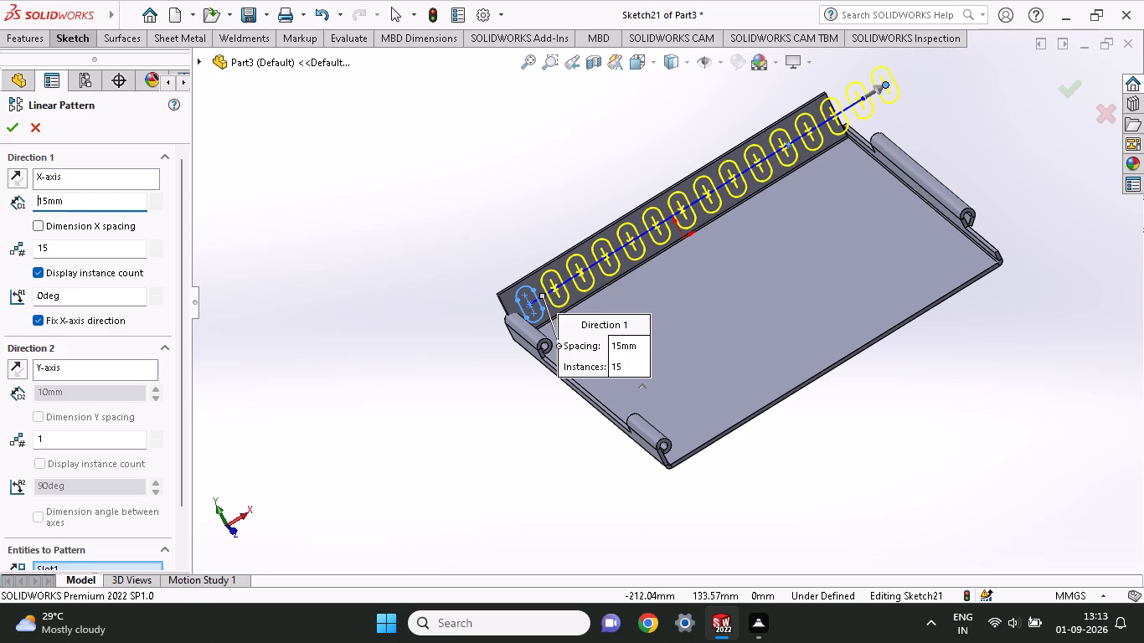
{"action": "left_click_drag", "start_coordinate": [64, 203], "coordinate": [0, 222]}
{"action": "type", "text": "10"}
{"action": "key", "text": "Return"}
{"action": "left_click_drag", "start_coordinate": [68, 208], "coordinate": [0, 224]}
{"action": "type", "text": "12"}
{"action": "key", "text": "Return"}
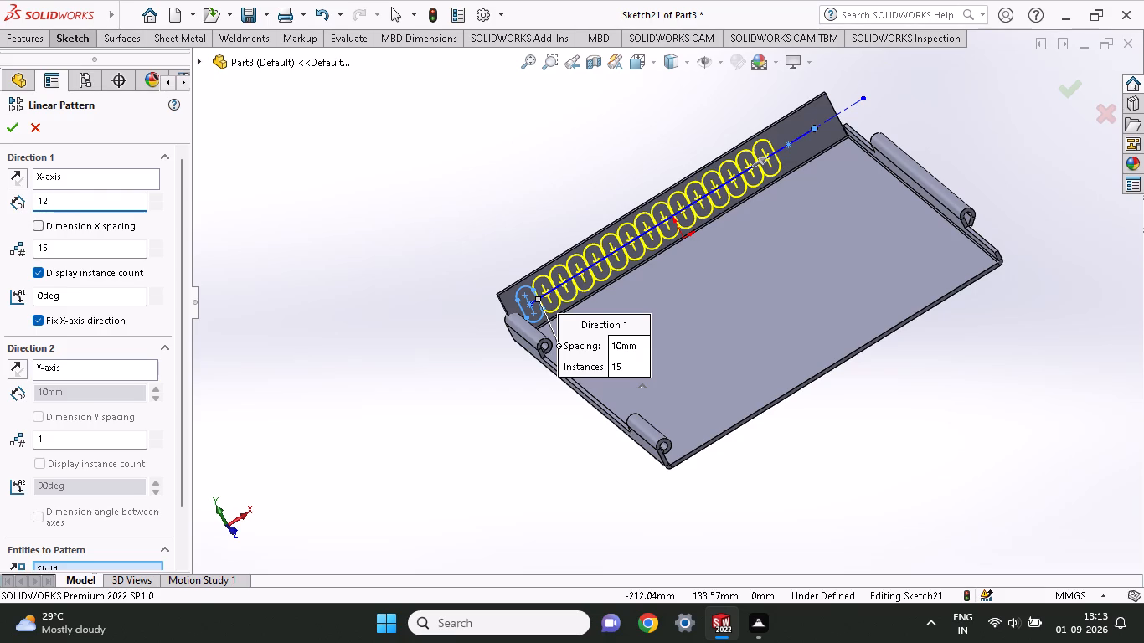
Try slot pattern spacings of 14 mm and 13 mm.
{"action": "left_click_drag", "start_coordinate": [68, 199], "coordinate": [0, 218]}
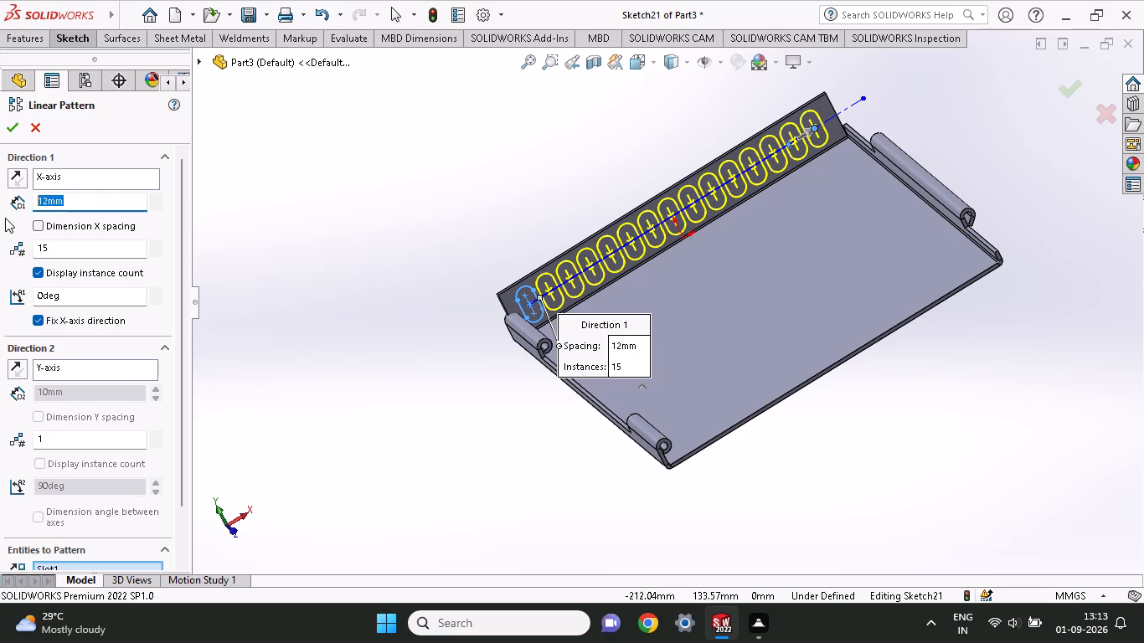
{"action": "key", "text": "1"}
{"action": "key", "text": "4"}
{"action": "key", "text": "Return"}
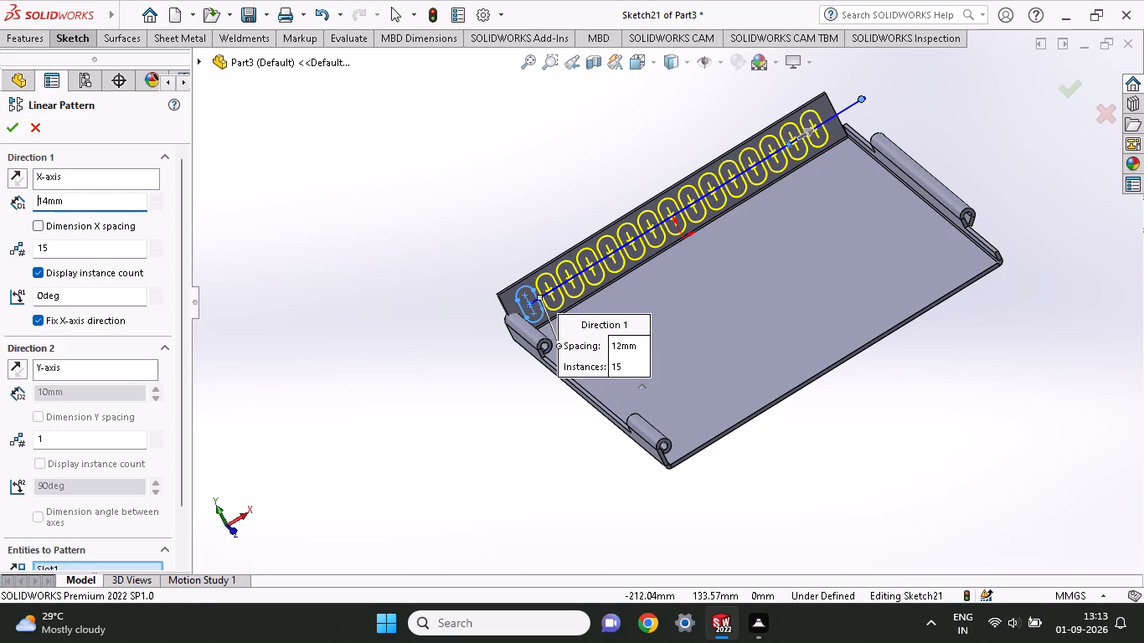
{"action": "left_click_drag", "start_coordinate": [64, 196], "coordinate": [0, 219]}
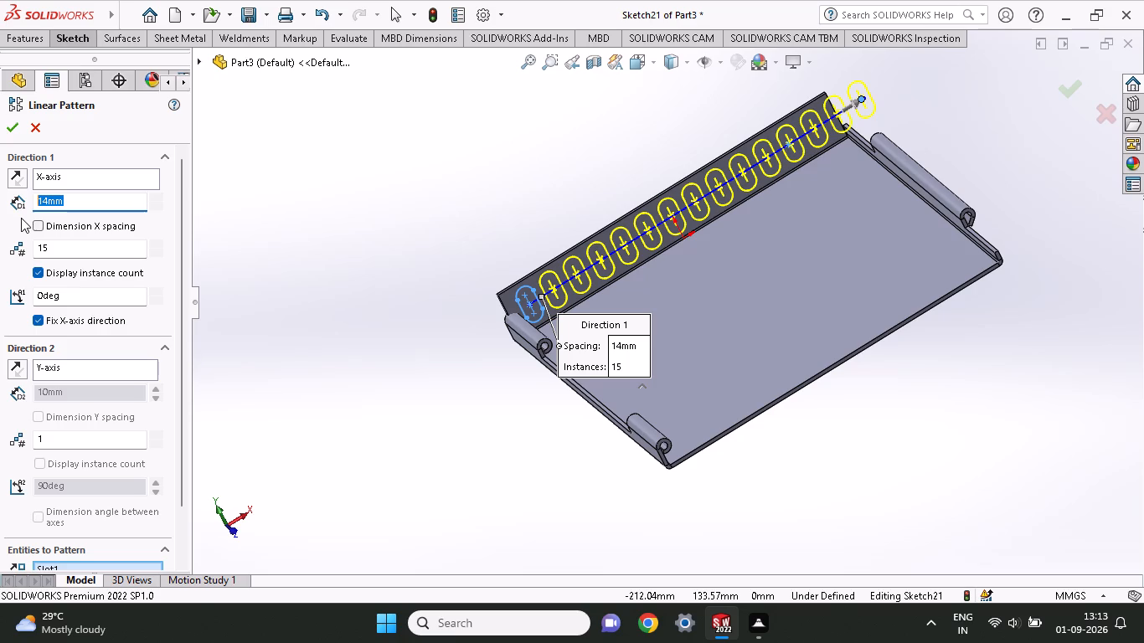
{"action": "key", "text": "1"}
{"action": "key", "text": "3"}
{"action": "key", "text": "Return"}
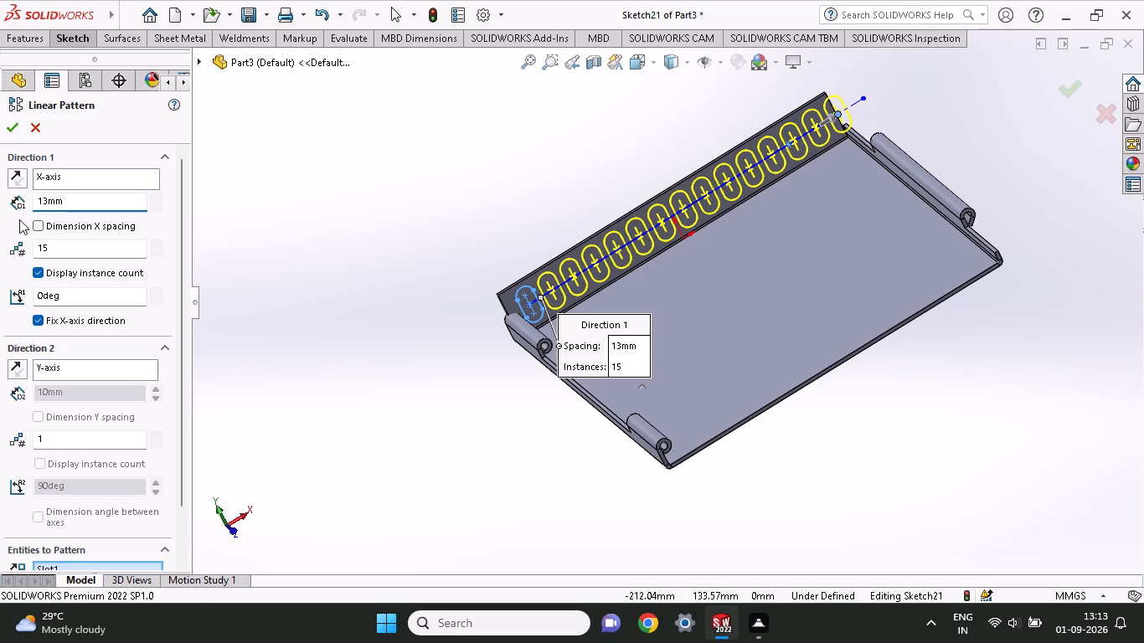
Set the slot pattern spacing to 12 mm and create the sketch pattern along the flange.
{"action": "left_click_drag", "start_coordinate": [63, 203], "coordinate": [0, 218]}
{"action": "type", "text": "12"}
{"action": "key", "text": "Return"}
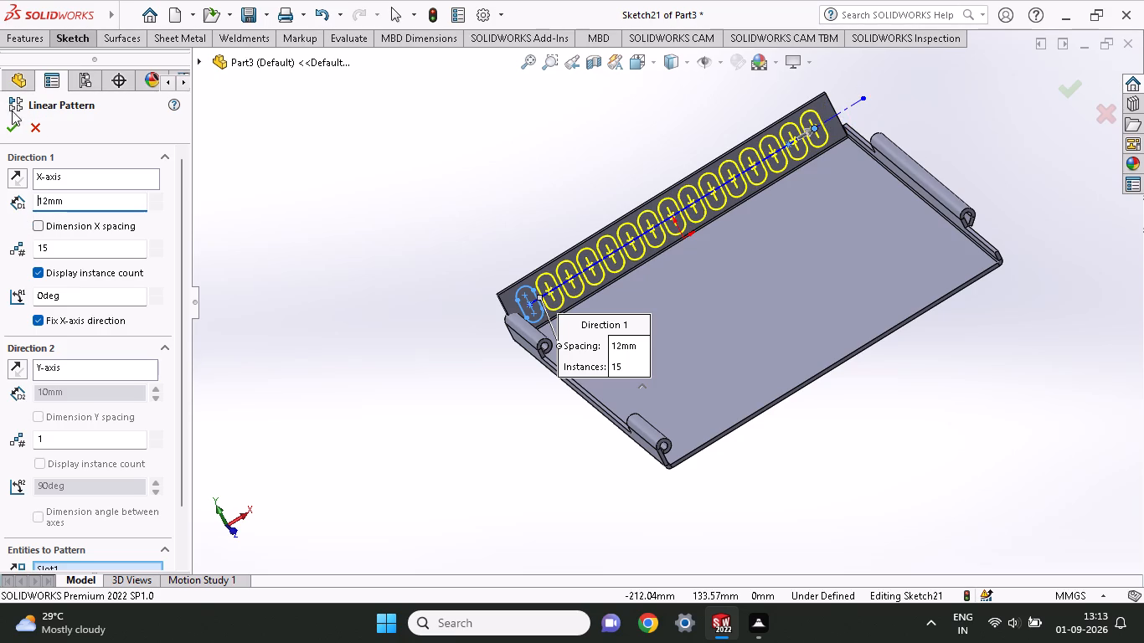
{"action": "left_click", "coordinate": [13, 120]}
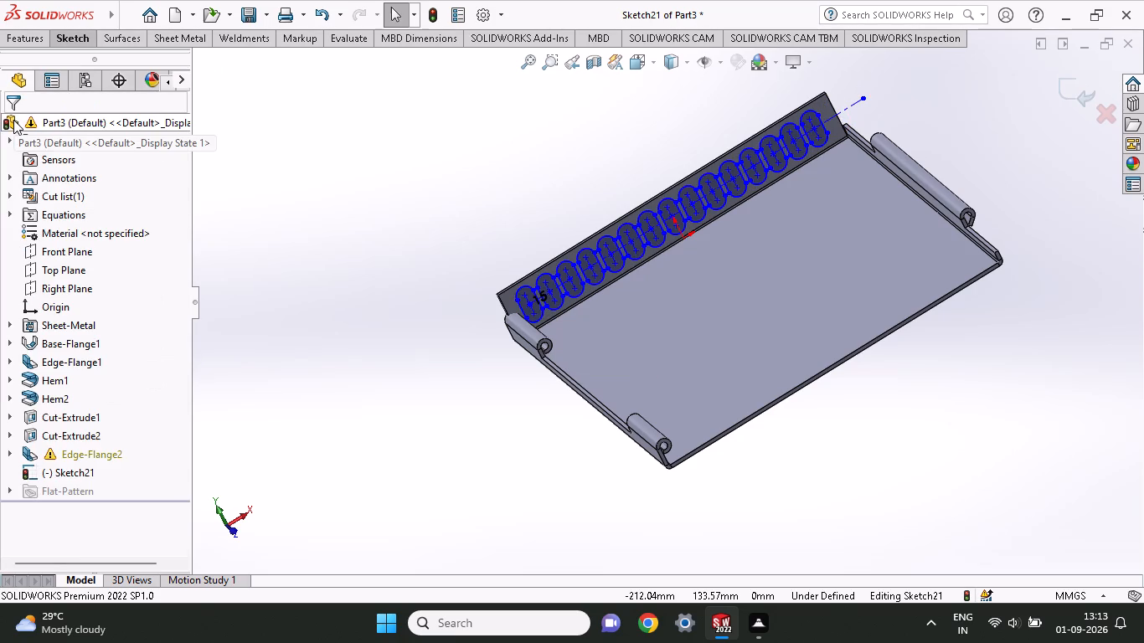
Extrude-cut the patterned slots through the side flange with a 37 mm blind normal cut.
{"action": "left_click", "coordinate": [39, 44]}
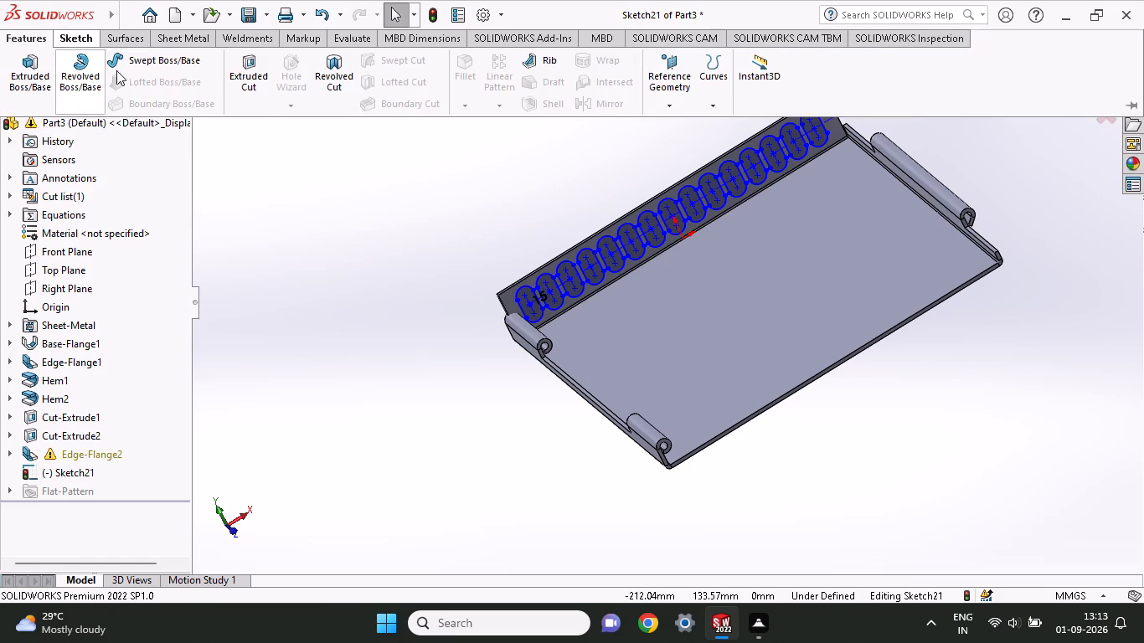
{"action": "left_click", "coordinate": [244, 73]}
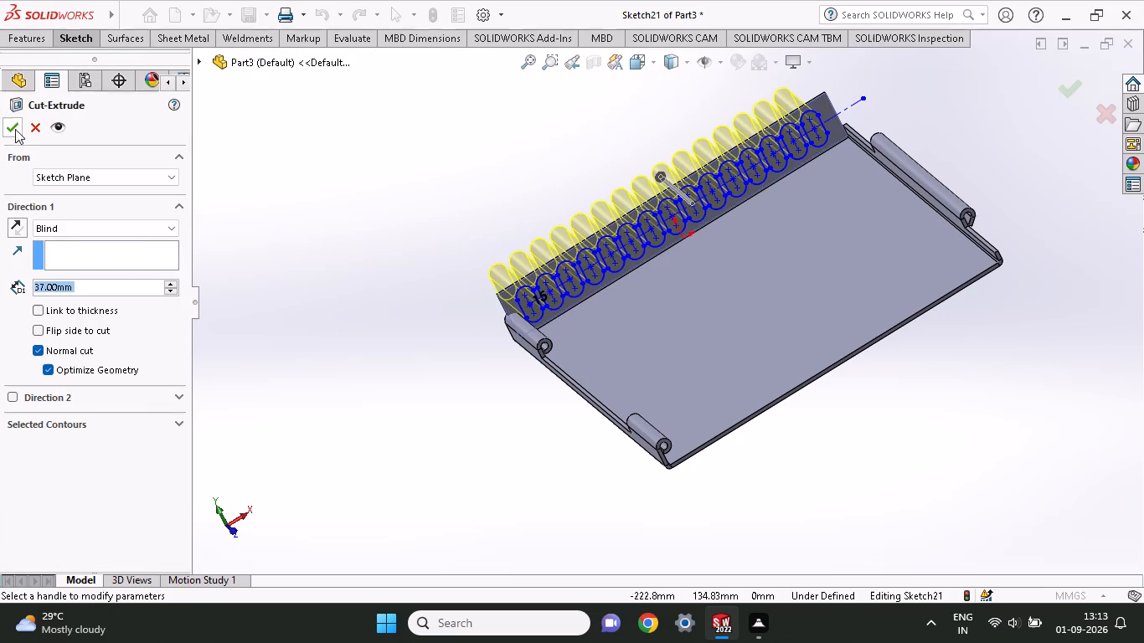
{"action": "left_click", "coordinate": [15, 126]}
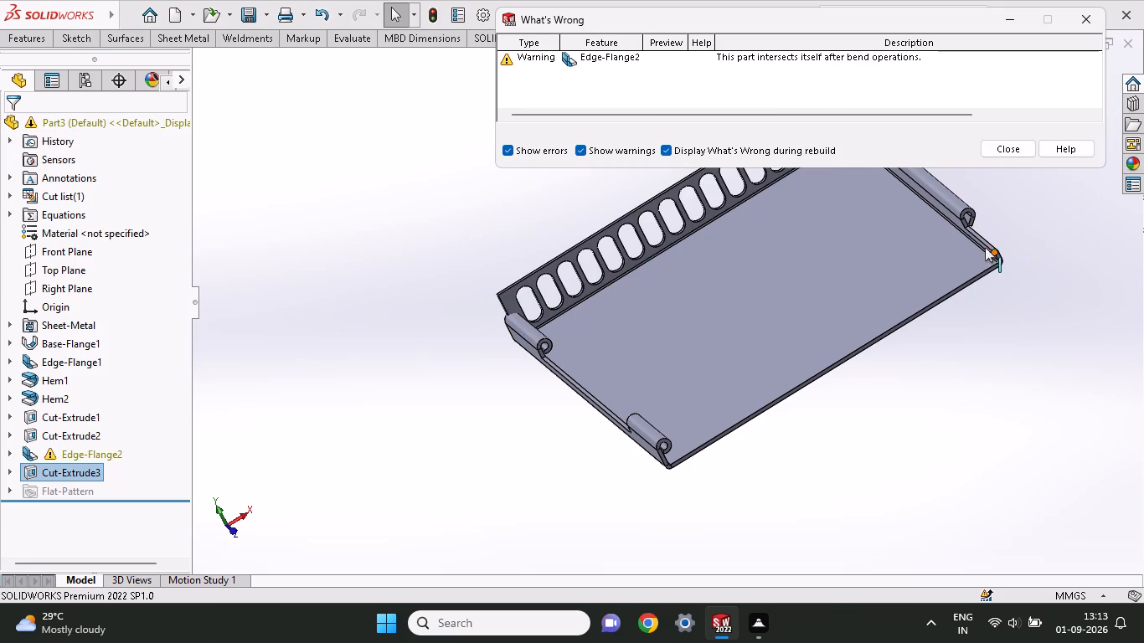
{"action": "left_click", "coordinate": [1002, 156]}
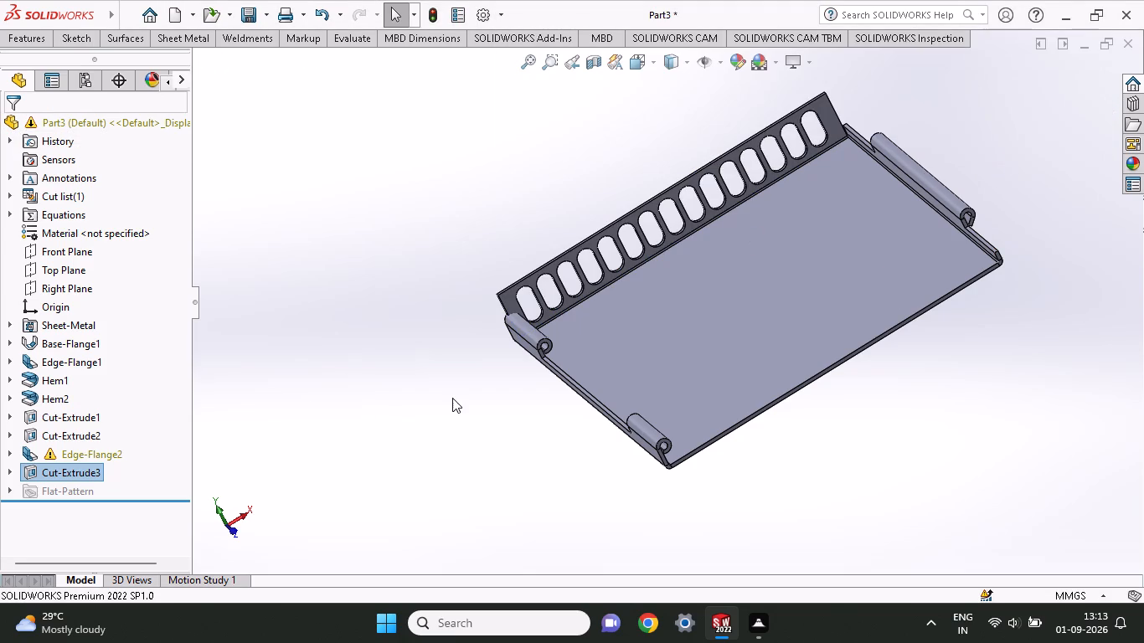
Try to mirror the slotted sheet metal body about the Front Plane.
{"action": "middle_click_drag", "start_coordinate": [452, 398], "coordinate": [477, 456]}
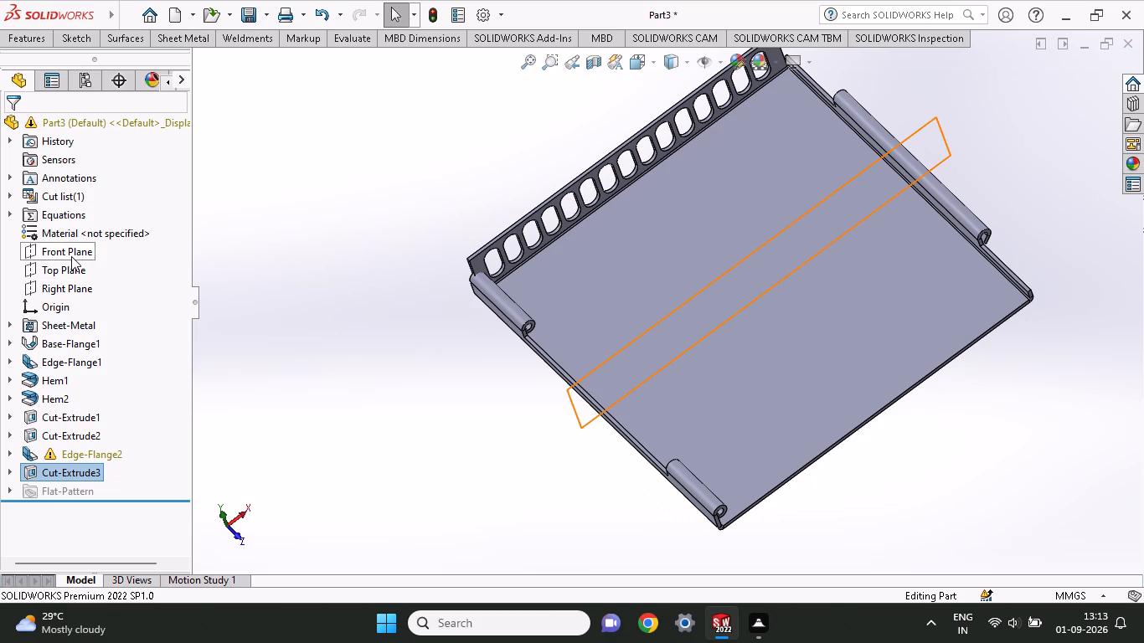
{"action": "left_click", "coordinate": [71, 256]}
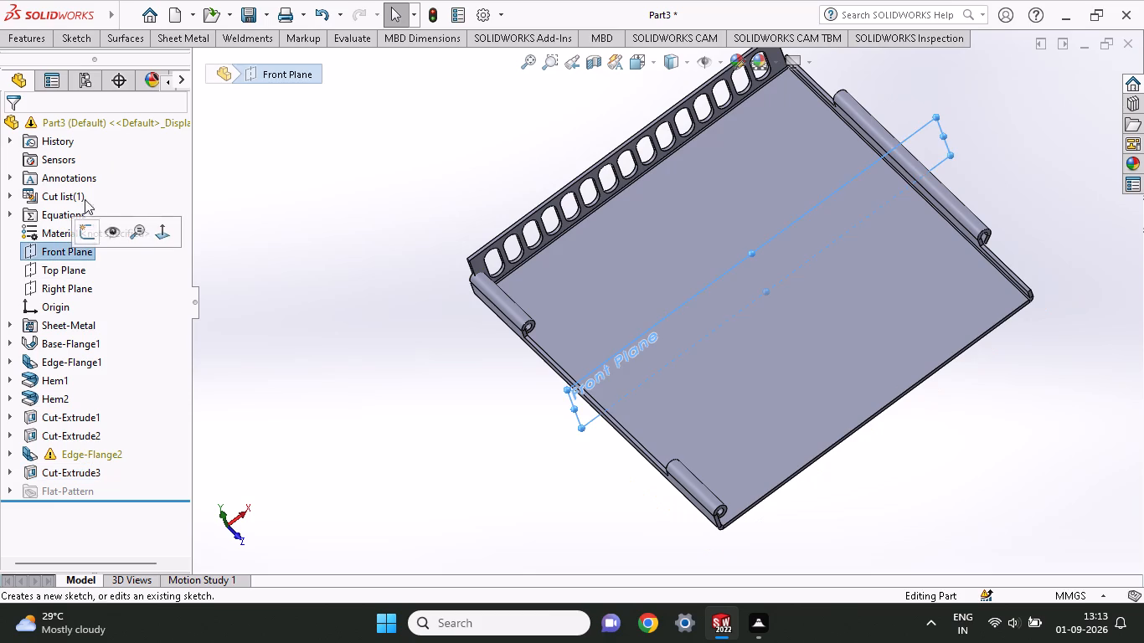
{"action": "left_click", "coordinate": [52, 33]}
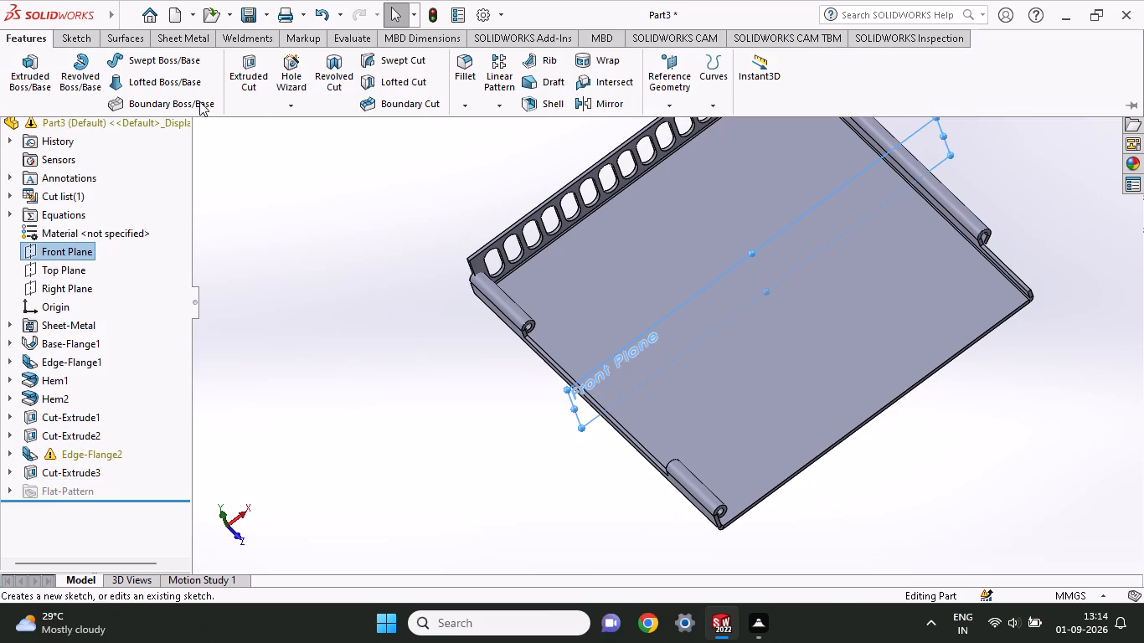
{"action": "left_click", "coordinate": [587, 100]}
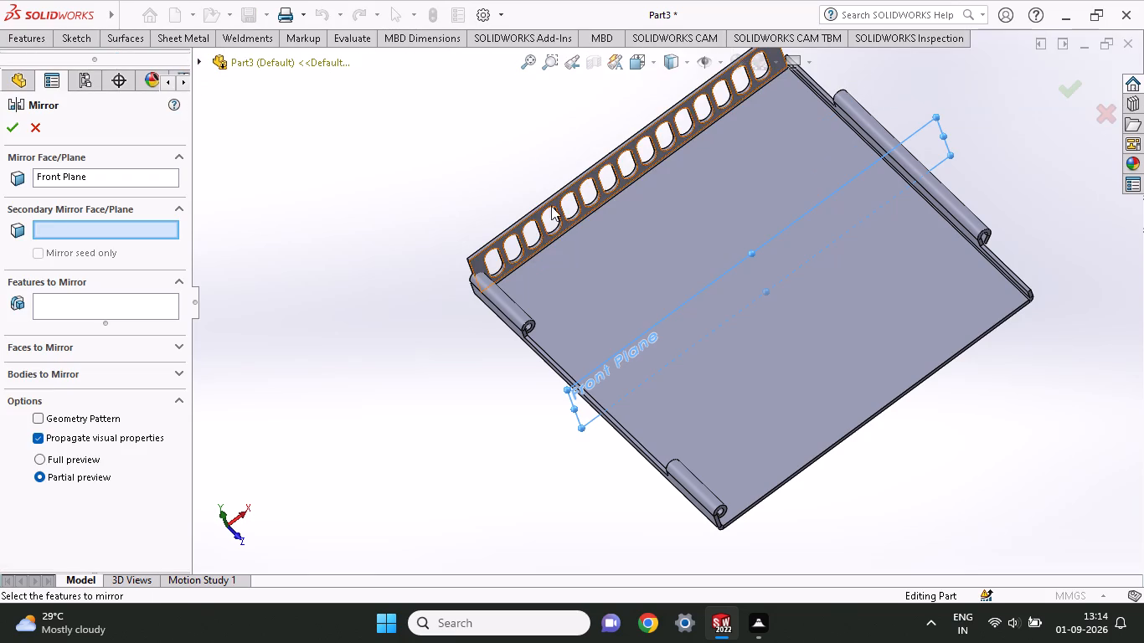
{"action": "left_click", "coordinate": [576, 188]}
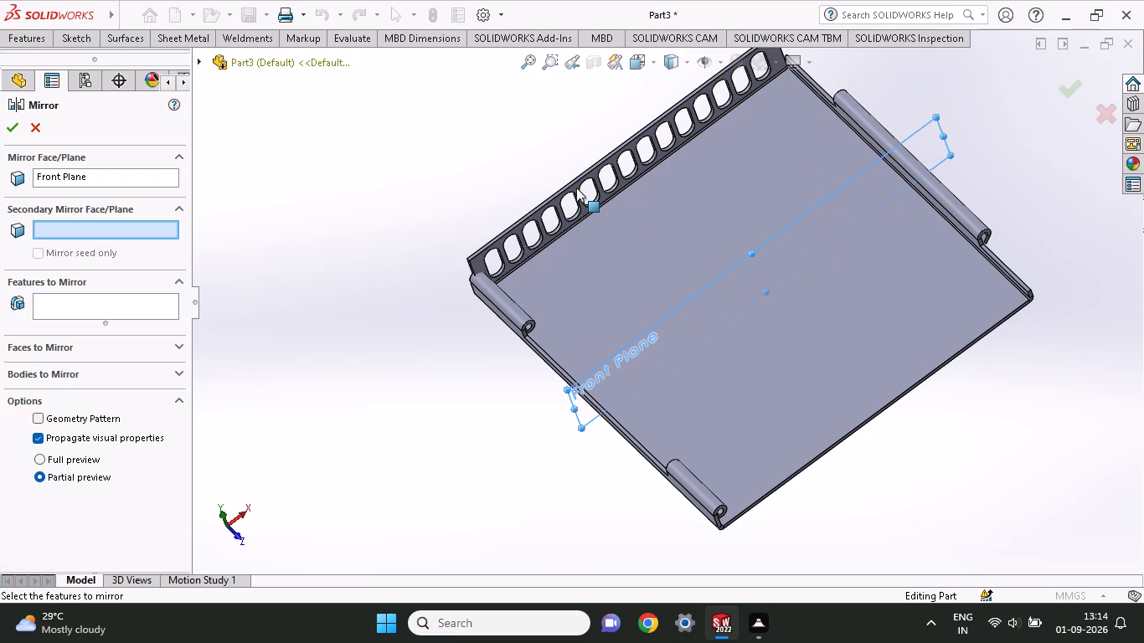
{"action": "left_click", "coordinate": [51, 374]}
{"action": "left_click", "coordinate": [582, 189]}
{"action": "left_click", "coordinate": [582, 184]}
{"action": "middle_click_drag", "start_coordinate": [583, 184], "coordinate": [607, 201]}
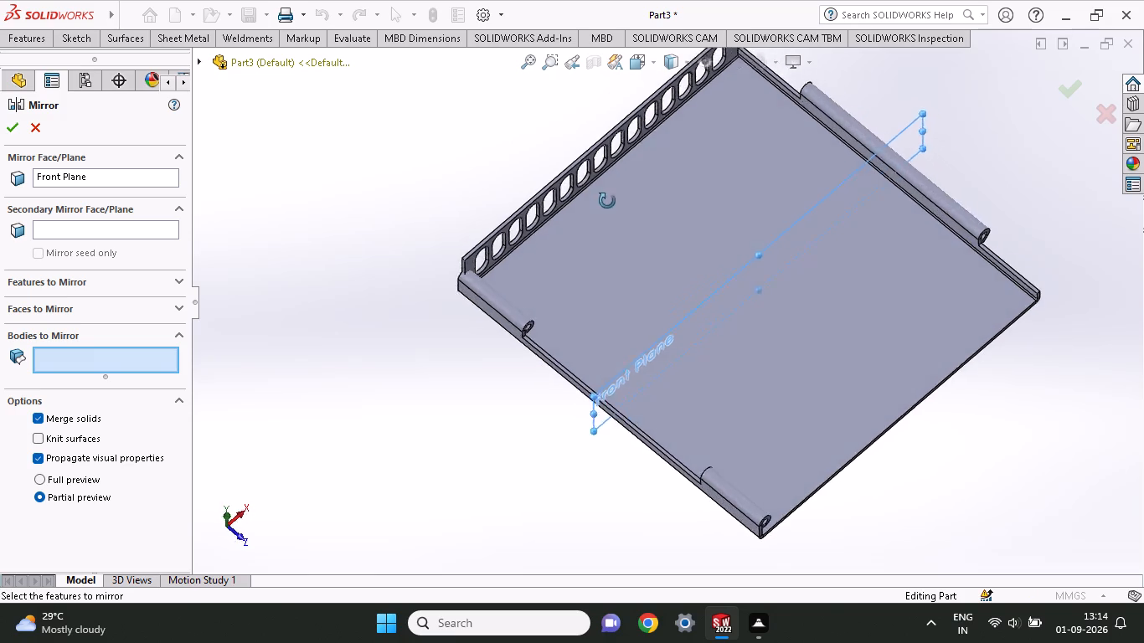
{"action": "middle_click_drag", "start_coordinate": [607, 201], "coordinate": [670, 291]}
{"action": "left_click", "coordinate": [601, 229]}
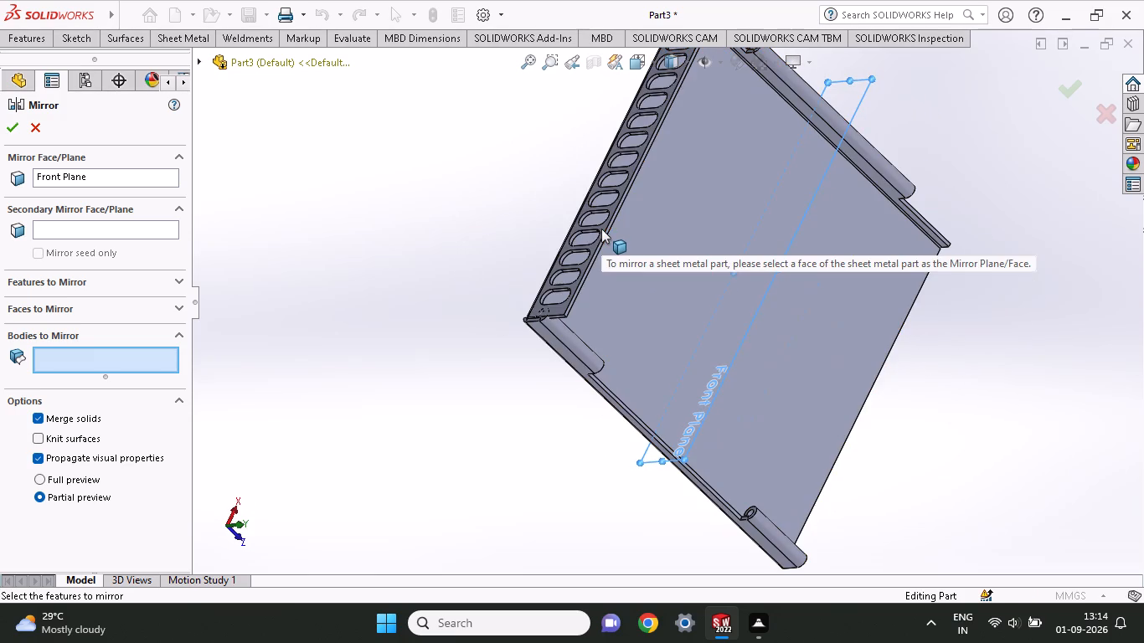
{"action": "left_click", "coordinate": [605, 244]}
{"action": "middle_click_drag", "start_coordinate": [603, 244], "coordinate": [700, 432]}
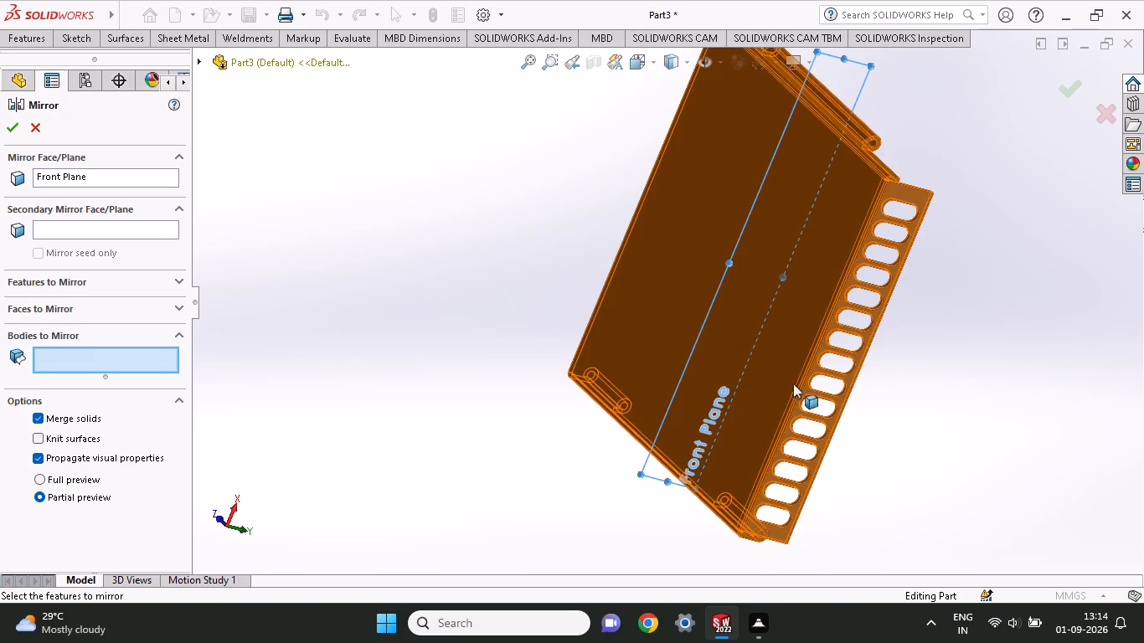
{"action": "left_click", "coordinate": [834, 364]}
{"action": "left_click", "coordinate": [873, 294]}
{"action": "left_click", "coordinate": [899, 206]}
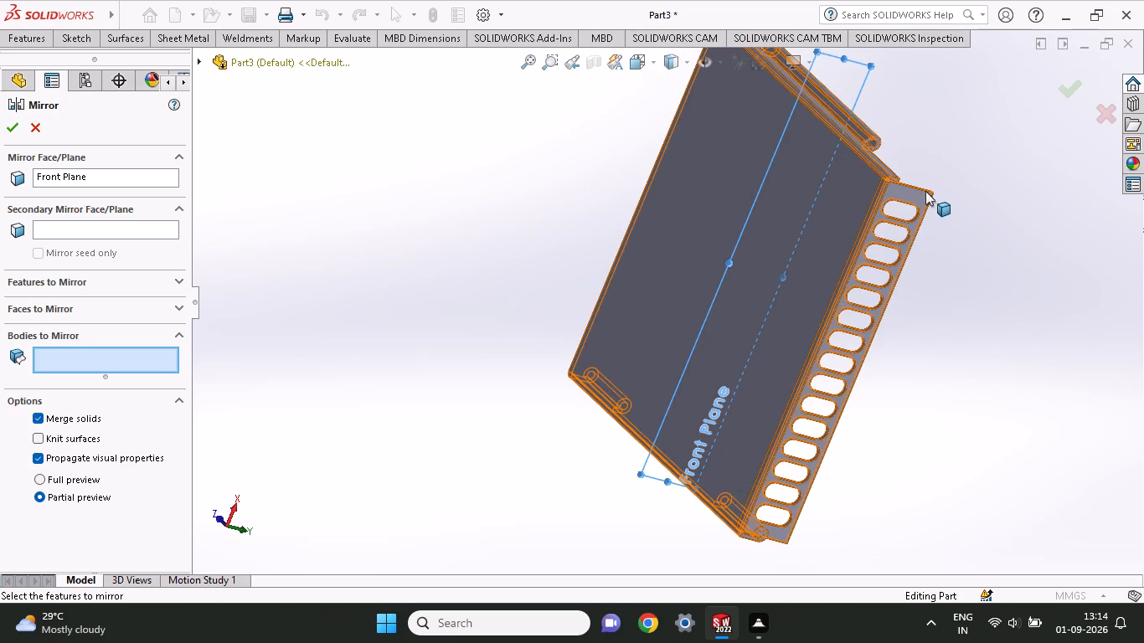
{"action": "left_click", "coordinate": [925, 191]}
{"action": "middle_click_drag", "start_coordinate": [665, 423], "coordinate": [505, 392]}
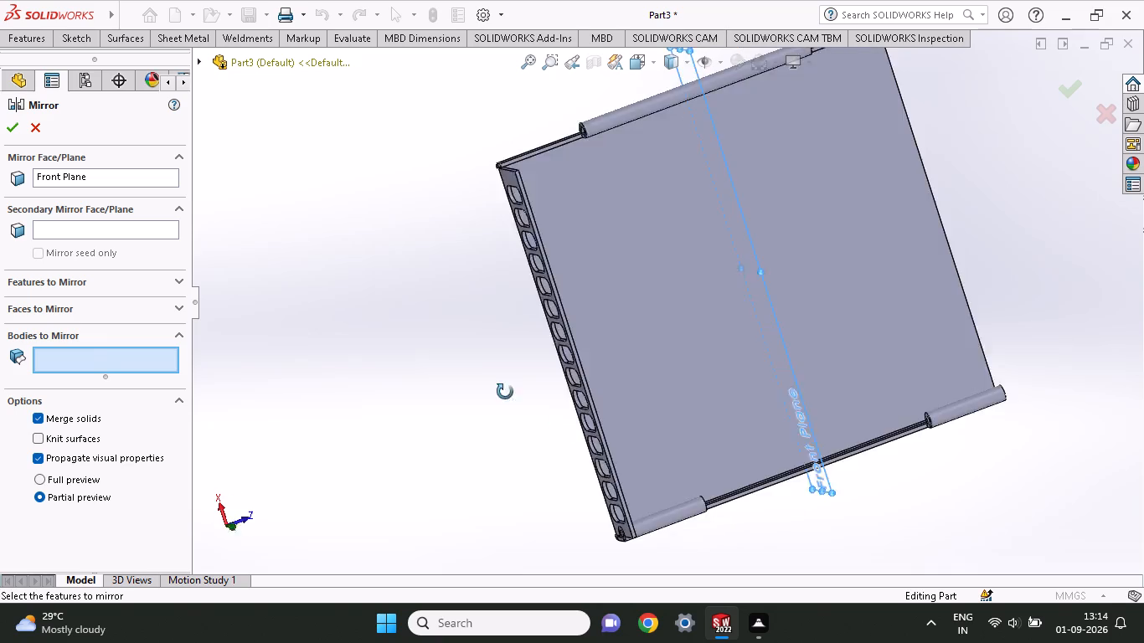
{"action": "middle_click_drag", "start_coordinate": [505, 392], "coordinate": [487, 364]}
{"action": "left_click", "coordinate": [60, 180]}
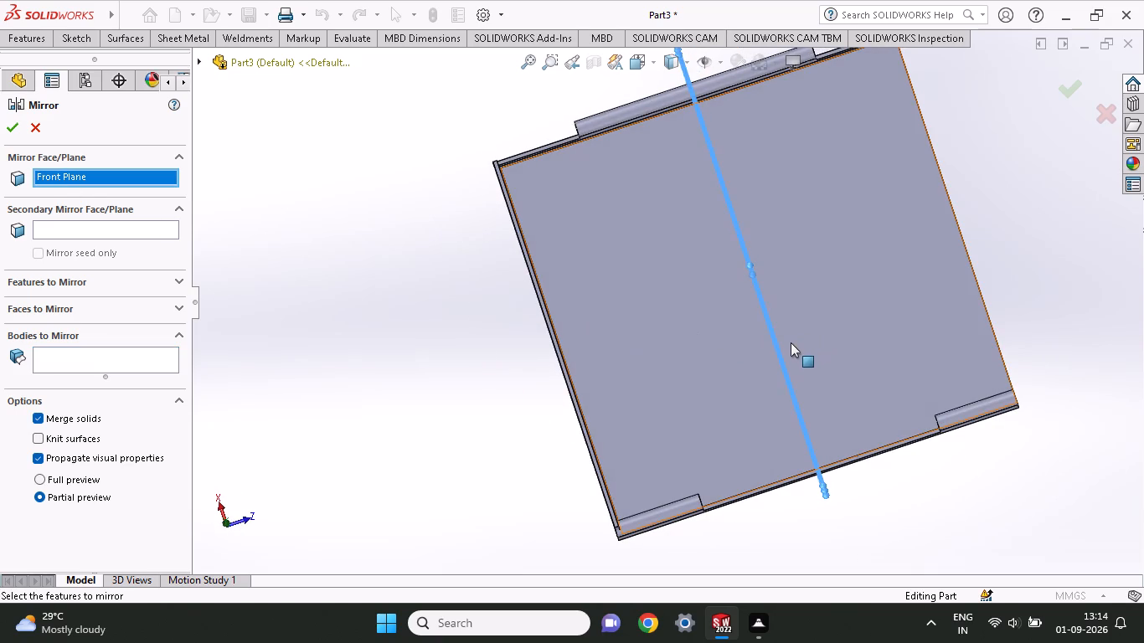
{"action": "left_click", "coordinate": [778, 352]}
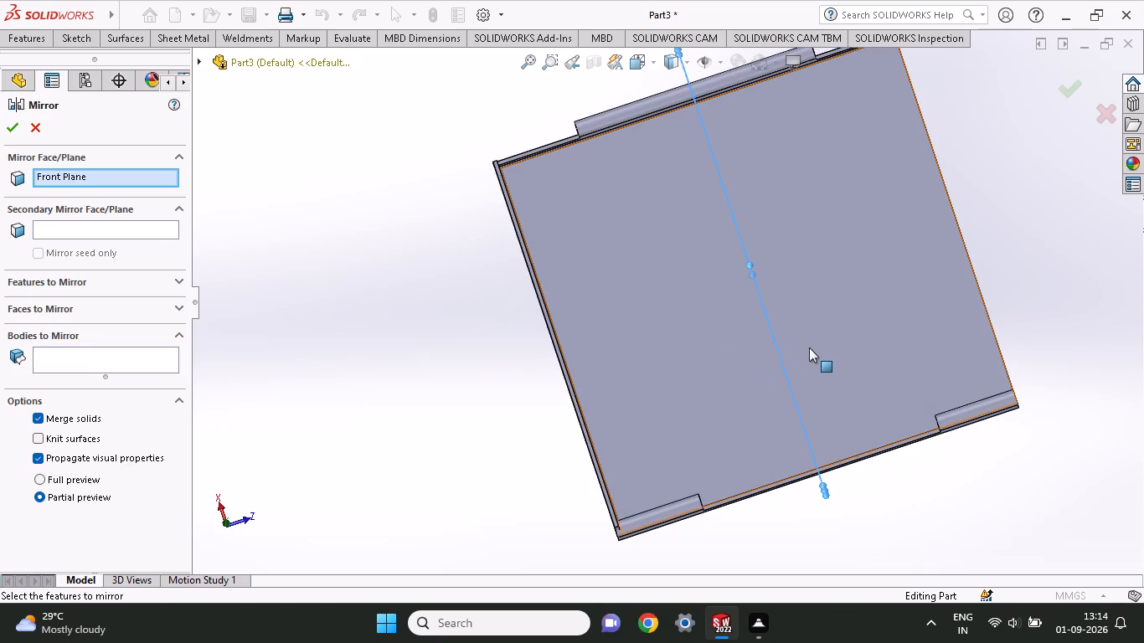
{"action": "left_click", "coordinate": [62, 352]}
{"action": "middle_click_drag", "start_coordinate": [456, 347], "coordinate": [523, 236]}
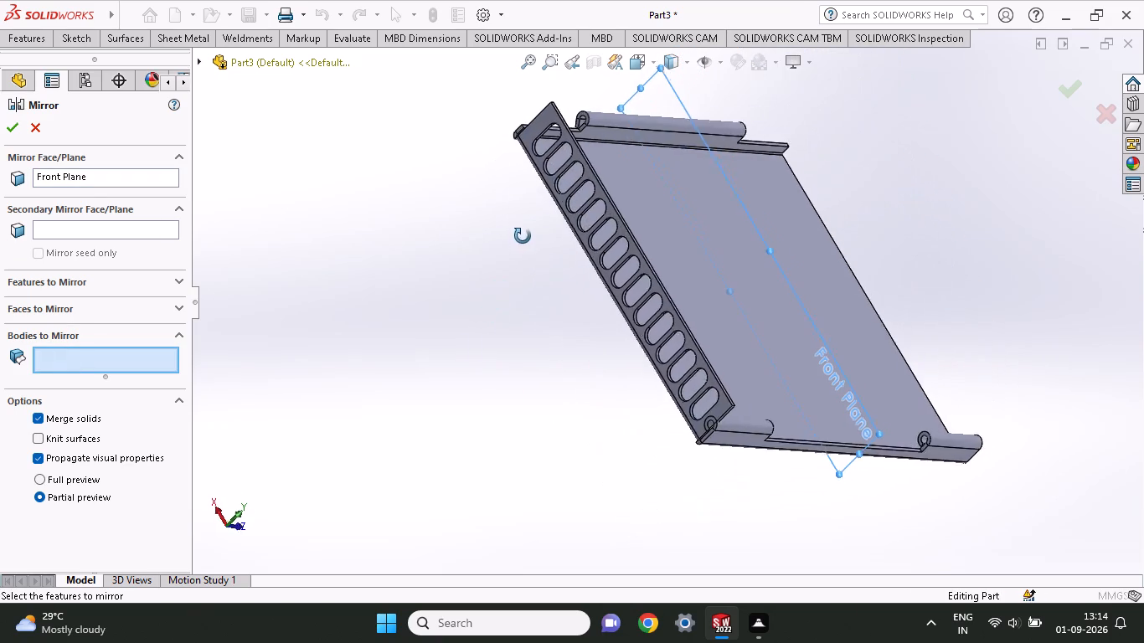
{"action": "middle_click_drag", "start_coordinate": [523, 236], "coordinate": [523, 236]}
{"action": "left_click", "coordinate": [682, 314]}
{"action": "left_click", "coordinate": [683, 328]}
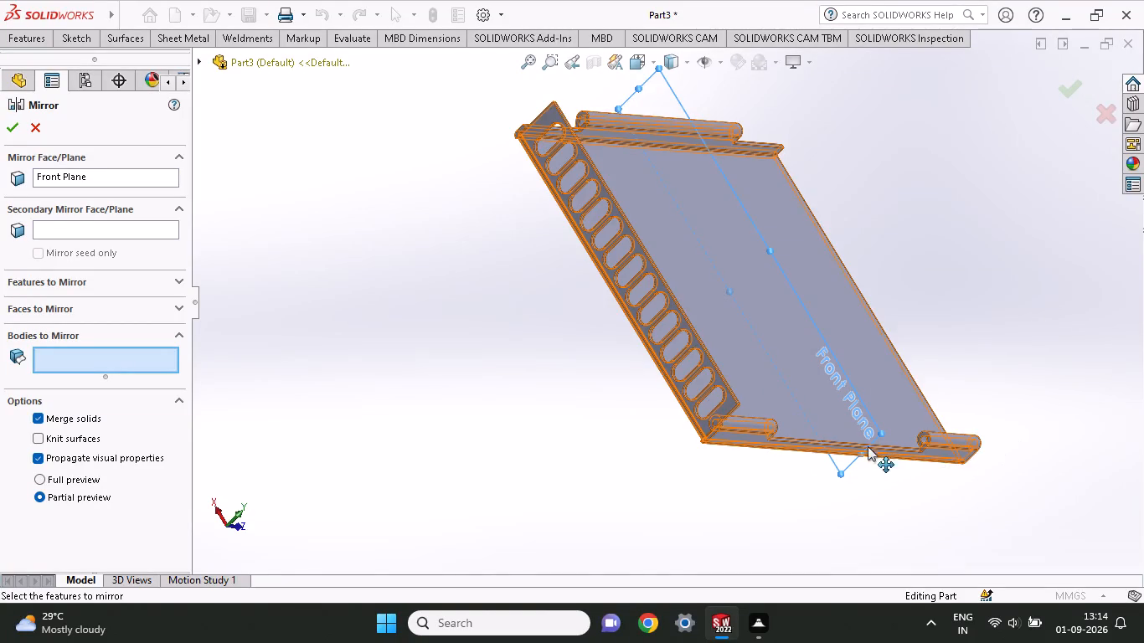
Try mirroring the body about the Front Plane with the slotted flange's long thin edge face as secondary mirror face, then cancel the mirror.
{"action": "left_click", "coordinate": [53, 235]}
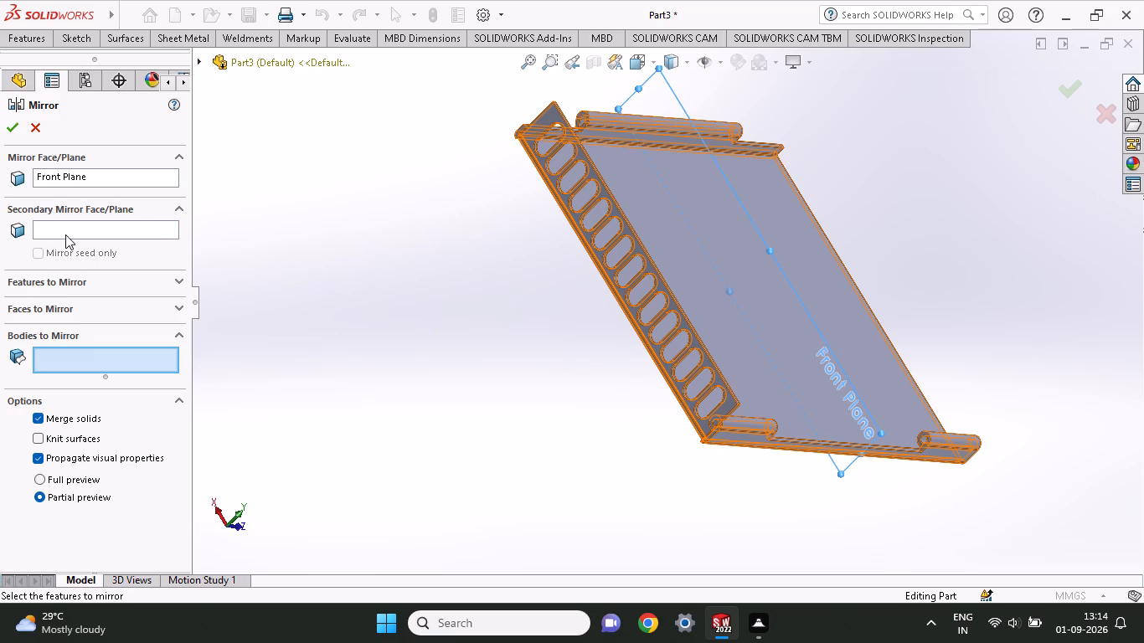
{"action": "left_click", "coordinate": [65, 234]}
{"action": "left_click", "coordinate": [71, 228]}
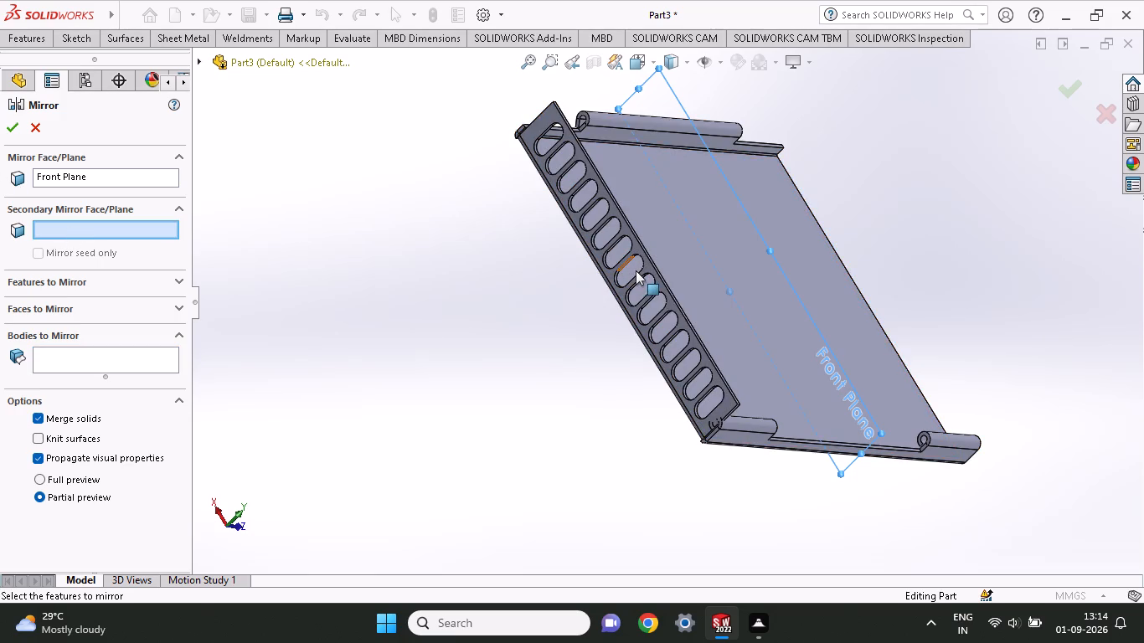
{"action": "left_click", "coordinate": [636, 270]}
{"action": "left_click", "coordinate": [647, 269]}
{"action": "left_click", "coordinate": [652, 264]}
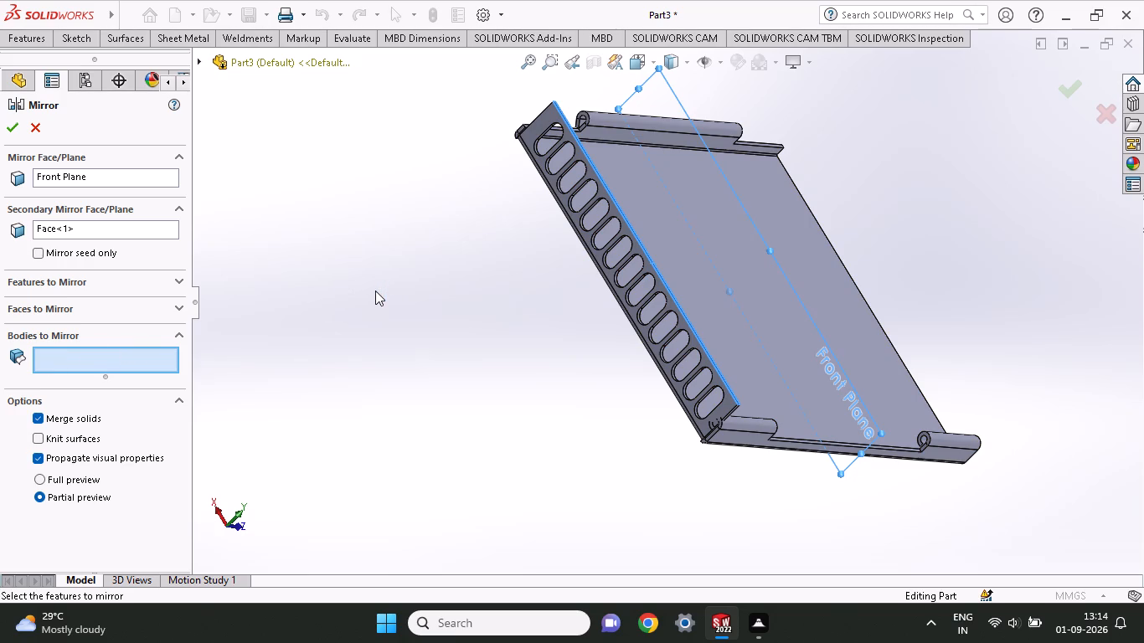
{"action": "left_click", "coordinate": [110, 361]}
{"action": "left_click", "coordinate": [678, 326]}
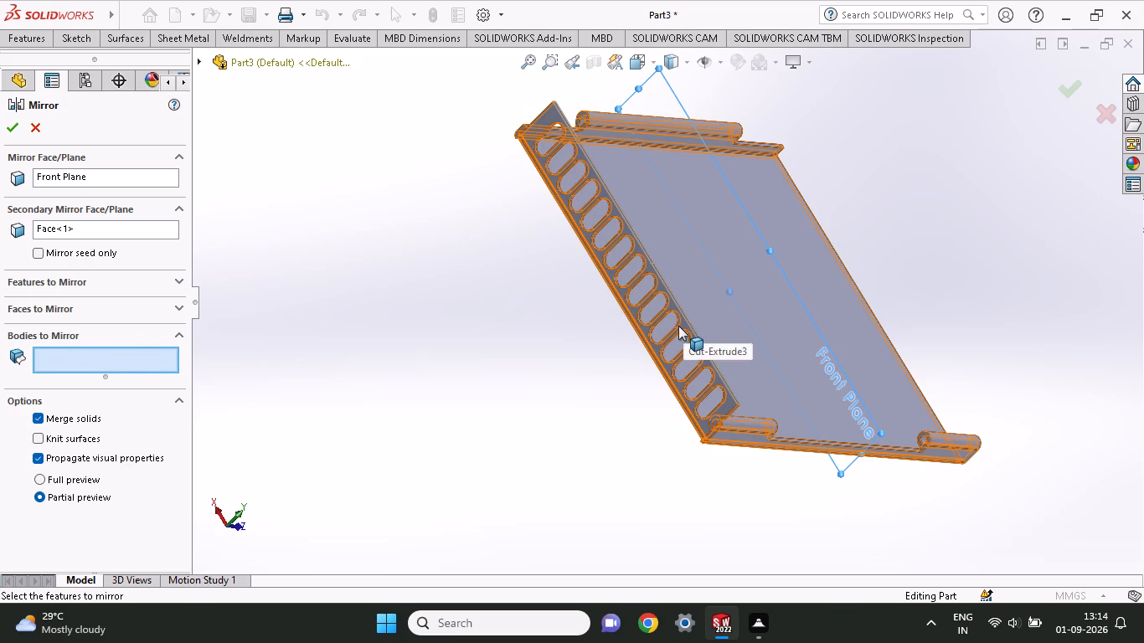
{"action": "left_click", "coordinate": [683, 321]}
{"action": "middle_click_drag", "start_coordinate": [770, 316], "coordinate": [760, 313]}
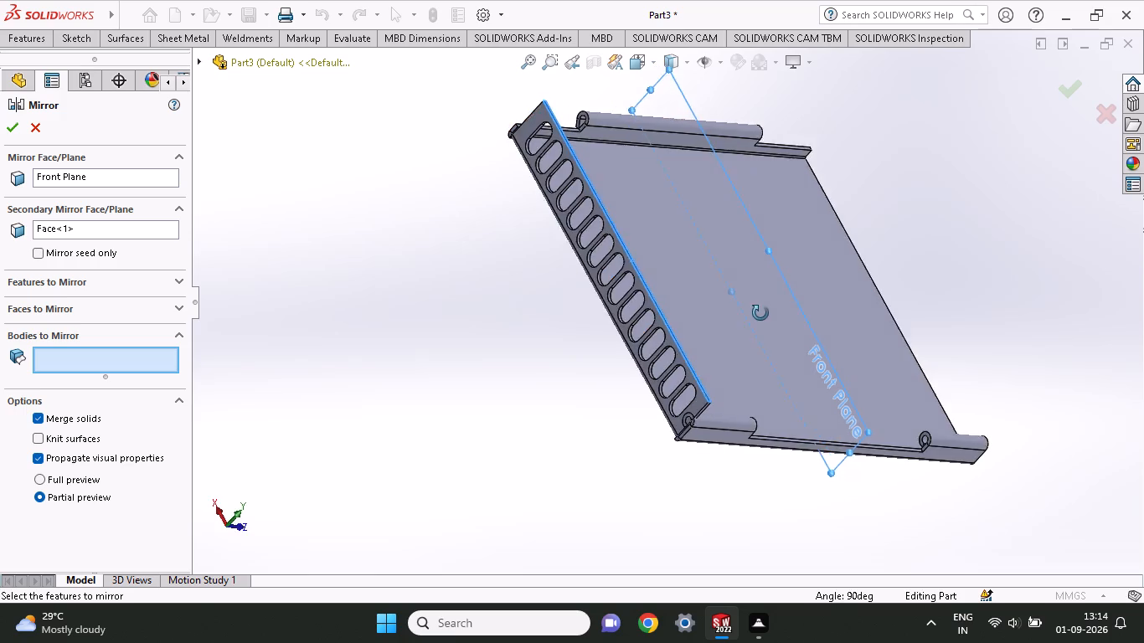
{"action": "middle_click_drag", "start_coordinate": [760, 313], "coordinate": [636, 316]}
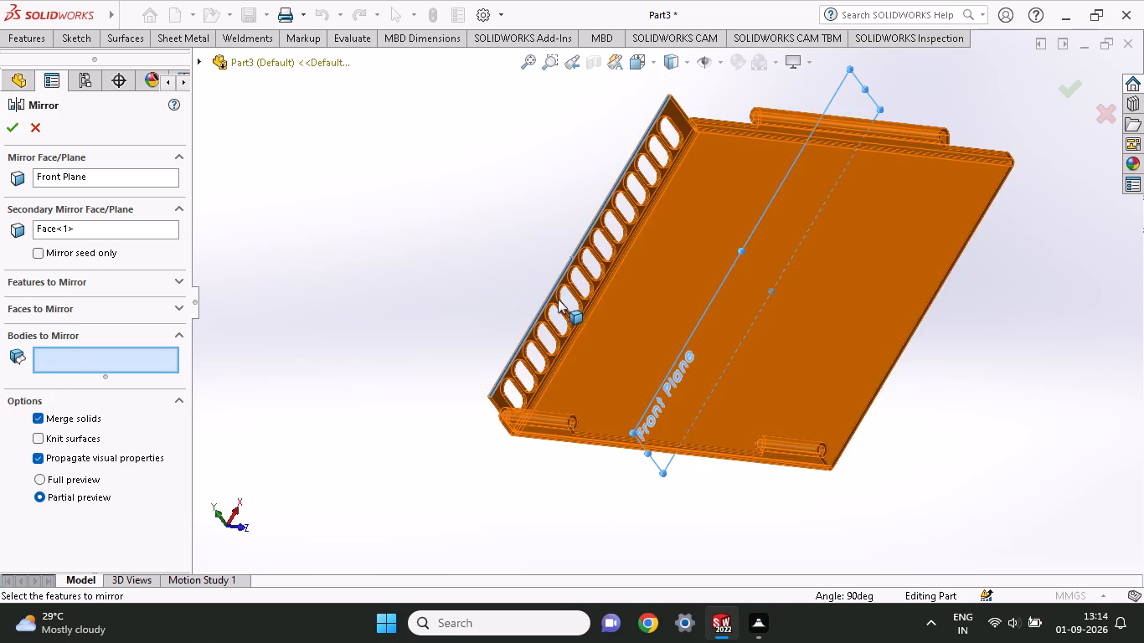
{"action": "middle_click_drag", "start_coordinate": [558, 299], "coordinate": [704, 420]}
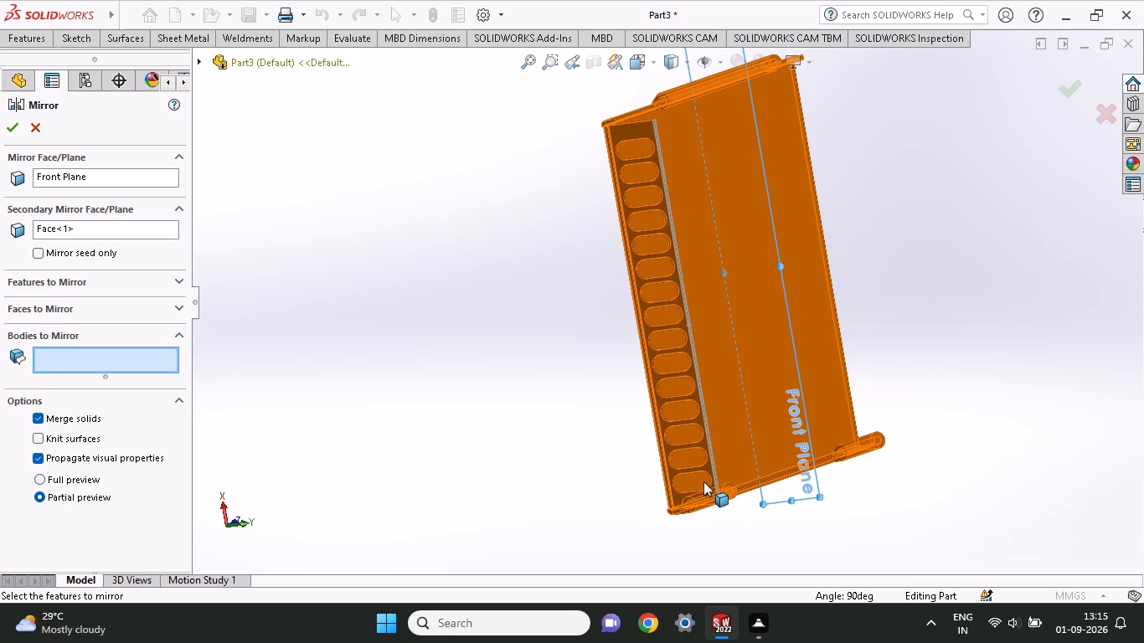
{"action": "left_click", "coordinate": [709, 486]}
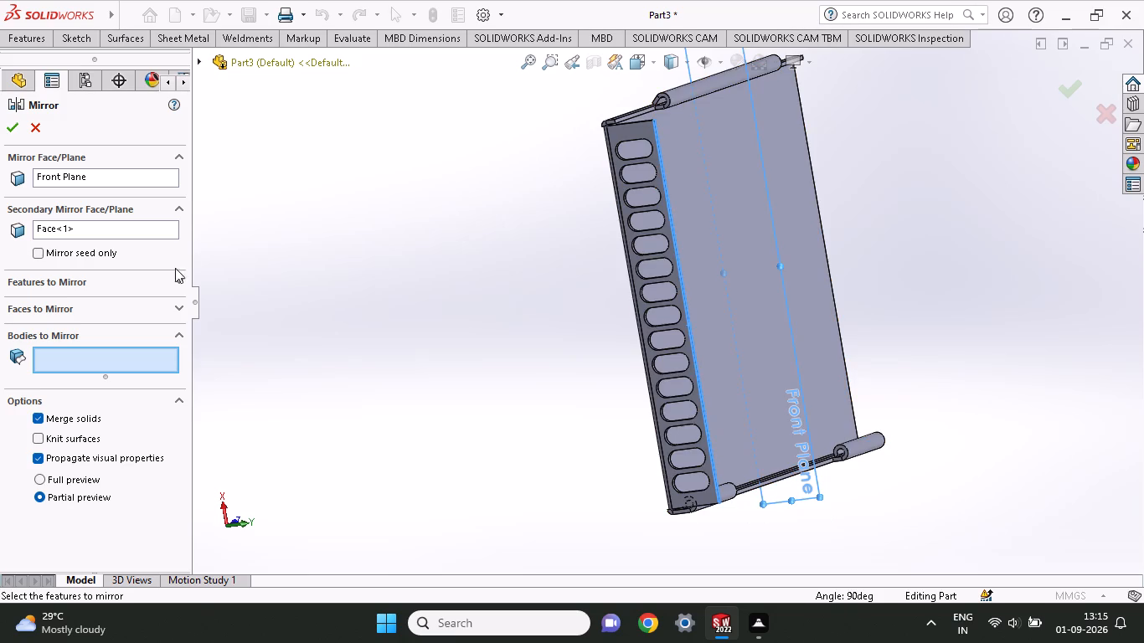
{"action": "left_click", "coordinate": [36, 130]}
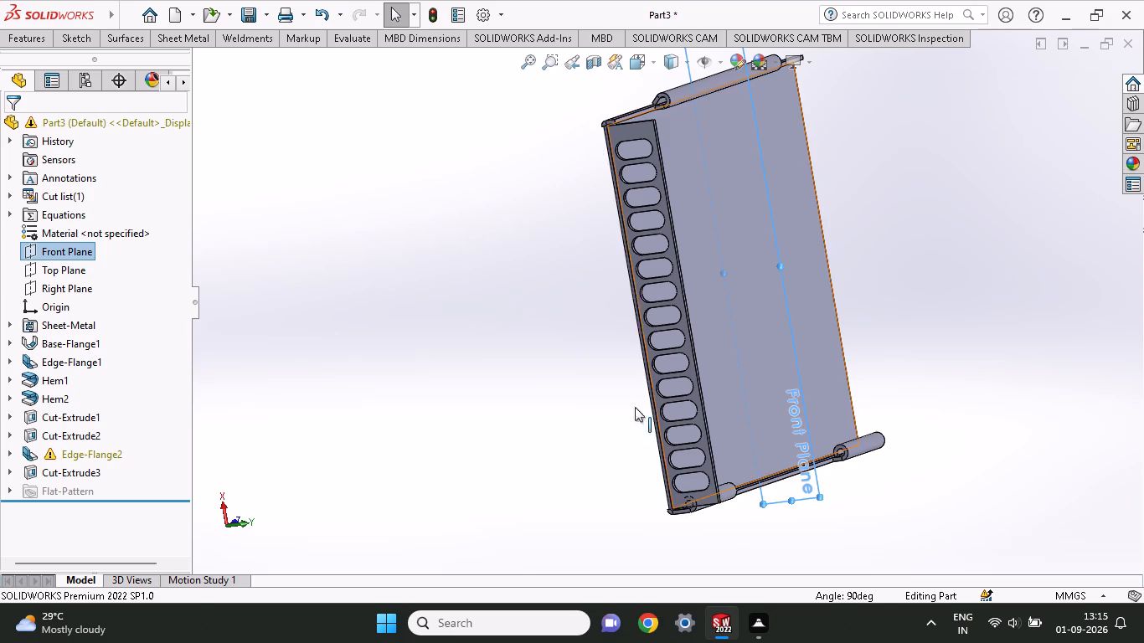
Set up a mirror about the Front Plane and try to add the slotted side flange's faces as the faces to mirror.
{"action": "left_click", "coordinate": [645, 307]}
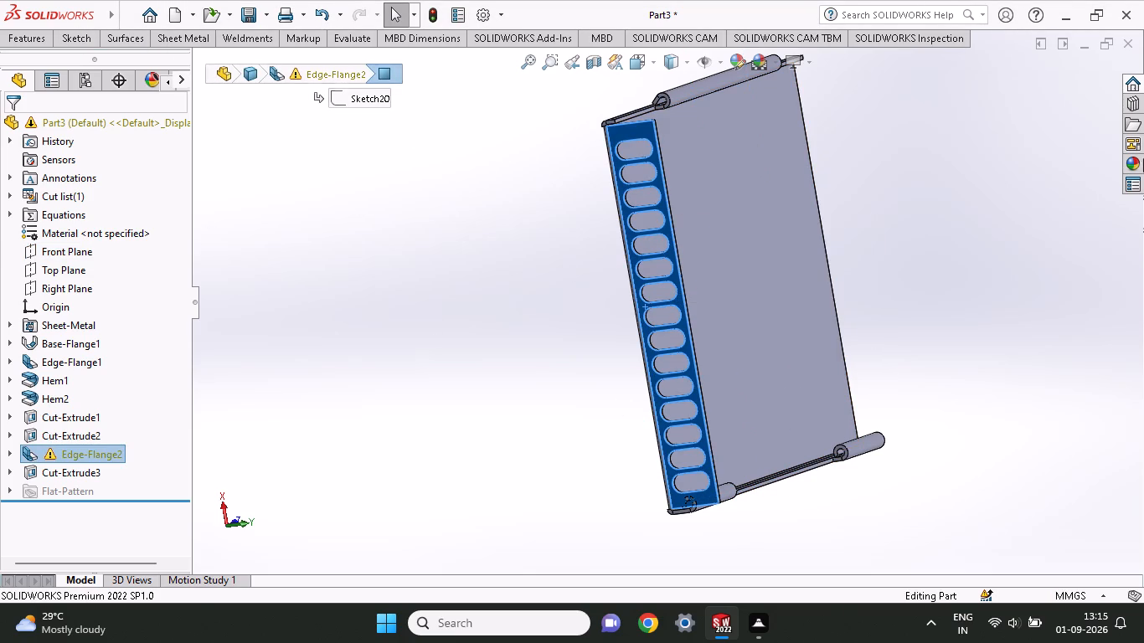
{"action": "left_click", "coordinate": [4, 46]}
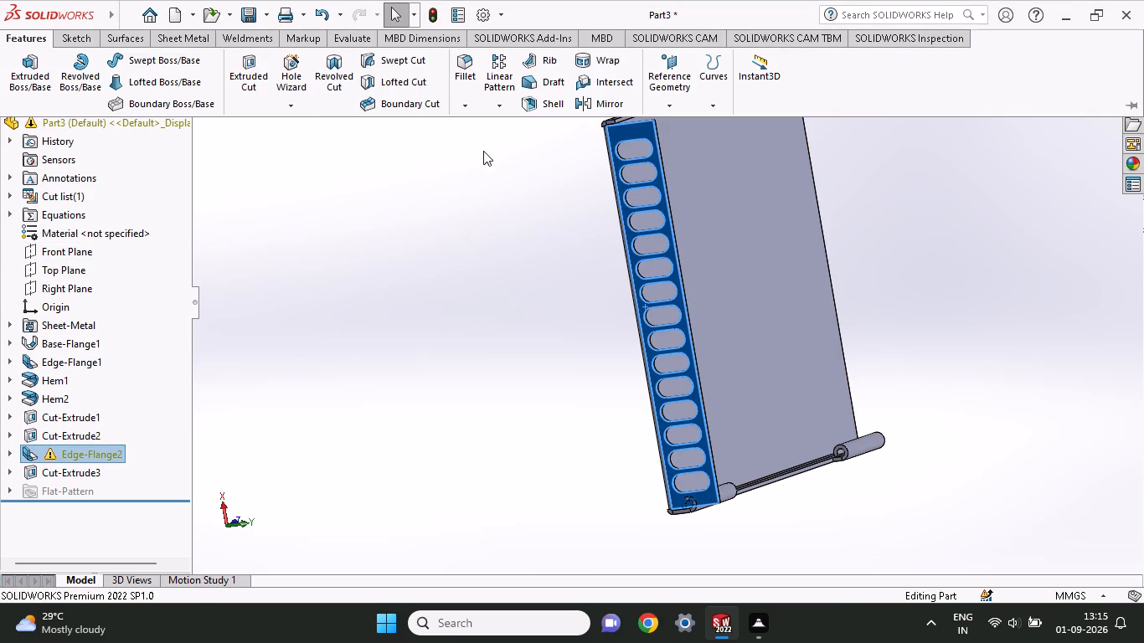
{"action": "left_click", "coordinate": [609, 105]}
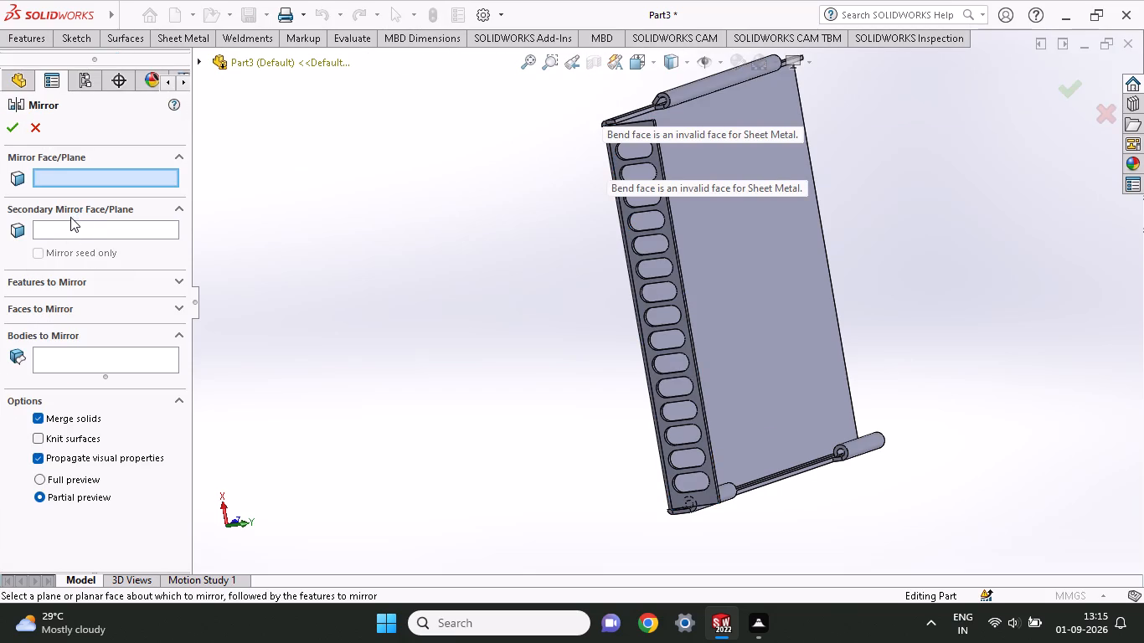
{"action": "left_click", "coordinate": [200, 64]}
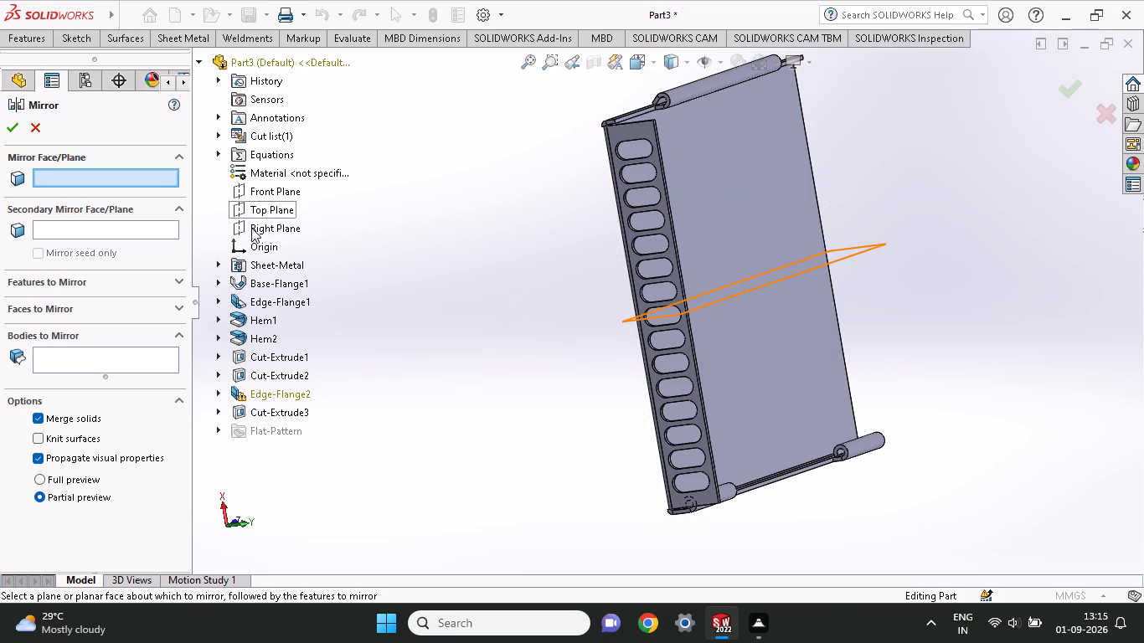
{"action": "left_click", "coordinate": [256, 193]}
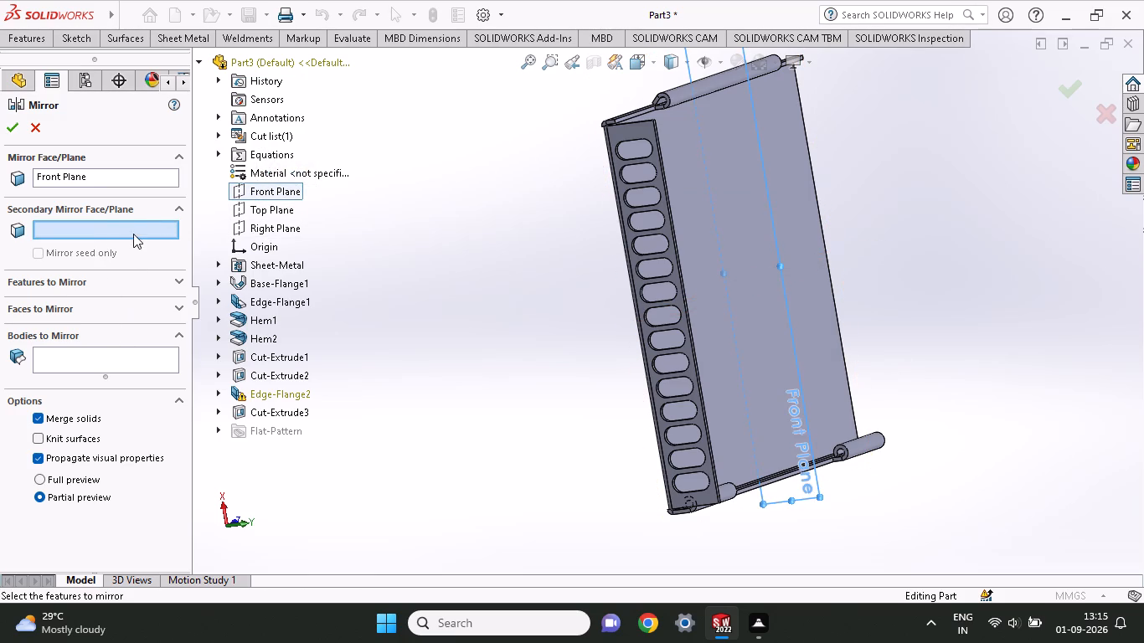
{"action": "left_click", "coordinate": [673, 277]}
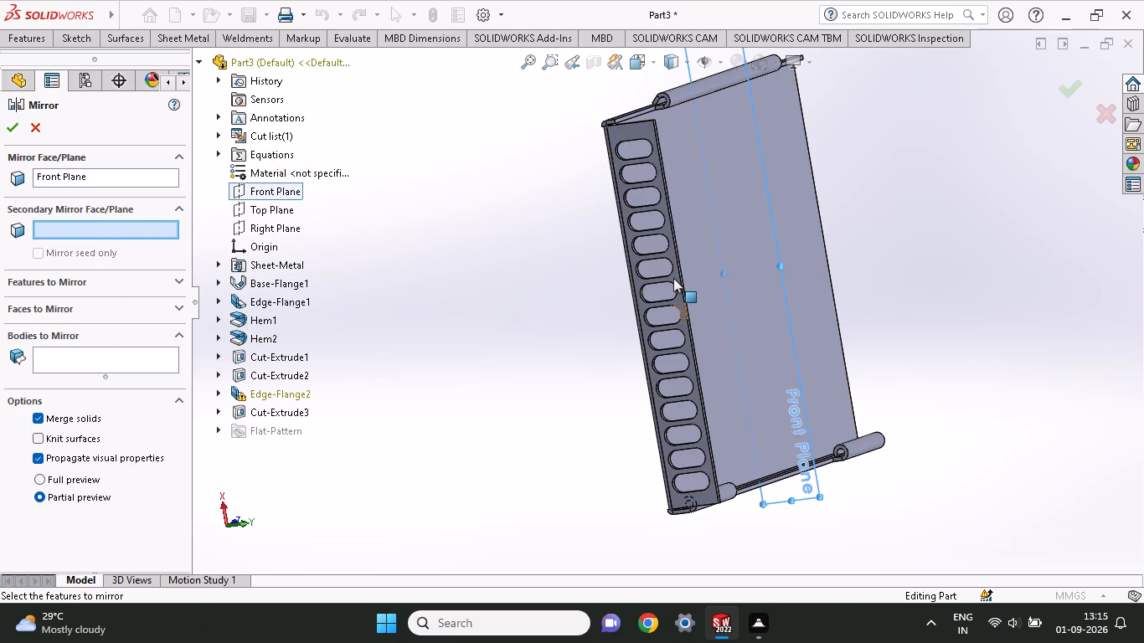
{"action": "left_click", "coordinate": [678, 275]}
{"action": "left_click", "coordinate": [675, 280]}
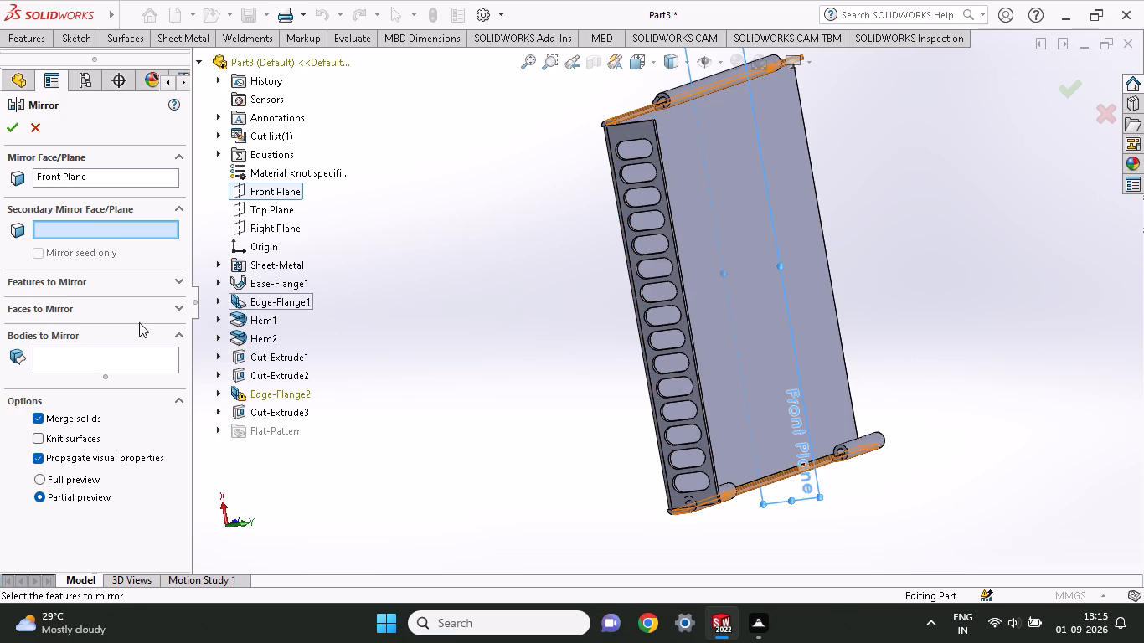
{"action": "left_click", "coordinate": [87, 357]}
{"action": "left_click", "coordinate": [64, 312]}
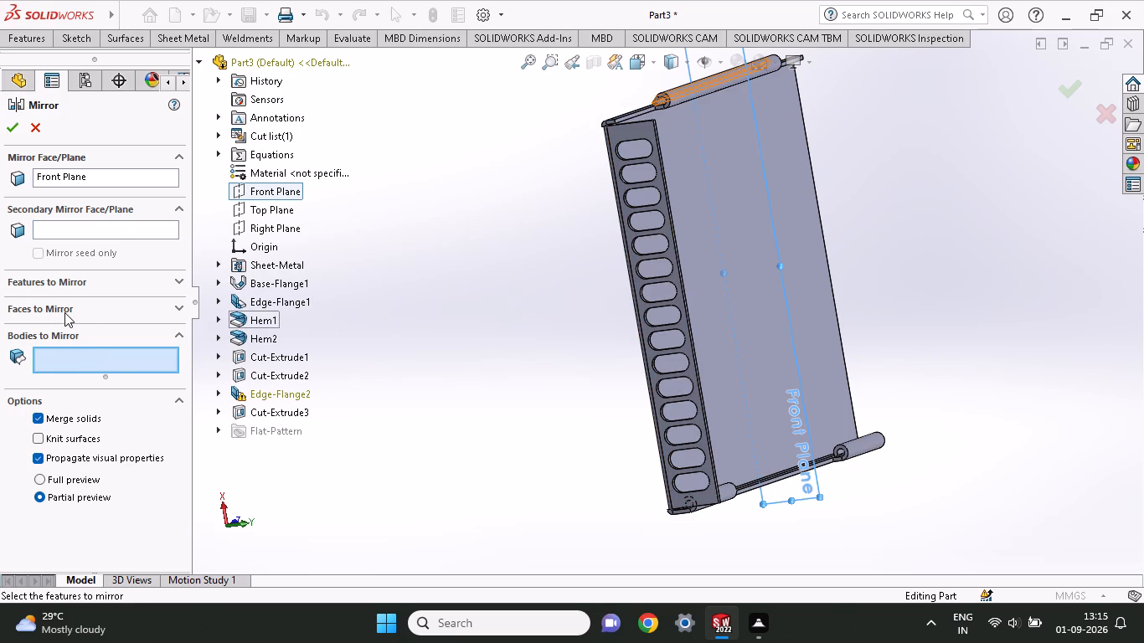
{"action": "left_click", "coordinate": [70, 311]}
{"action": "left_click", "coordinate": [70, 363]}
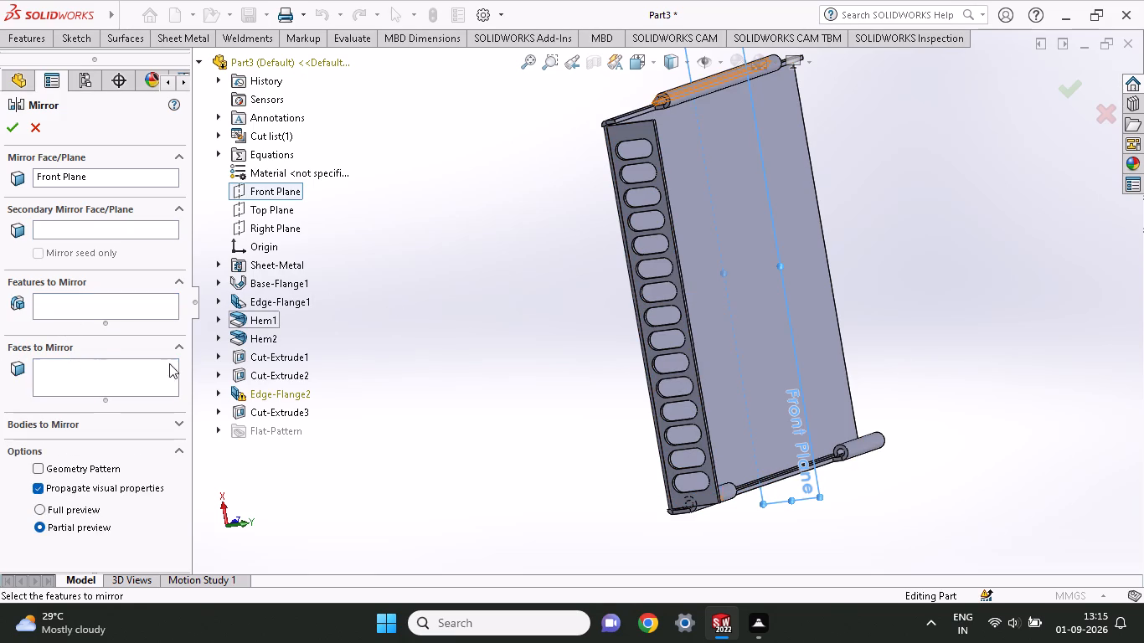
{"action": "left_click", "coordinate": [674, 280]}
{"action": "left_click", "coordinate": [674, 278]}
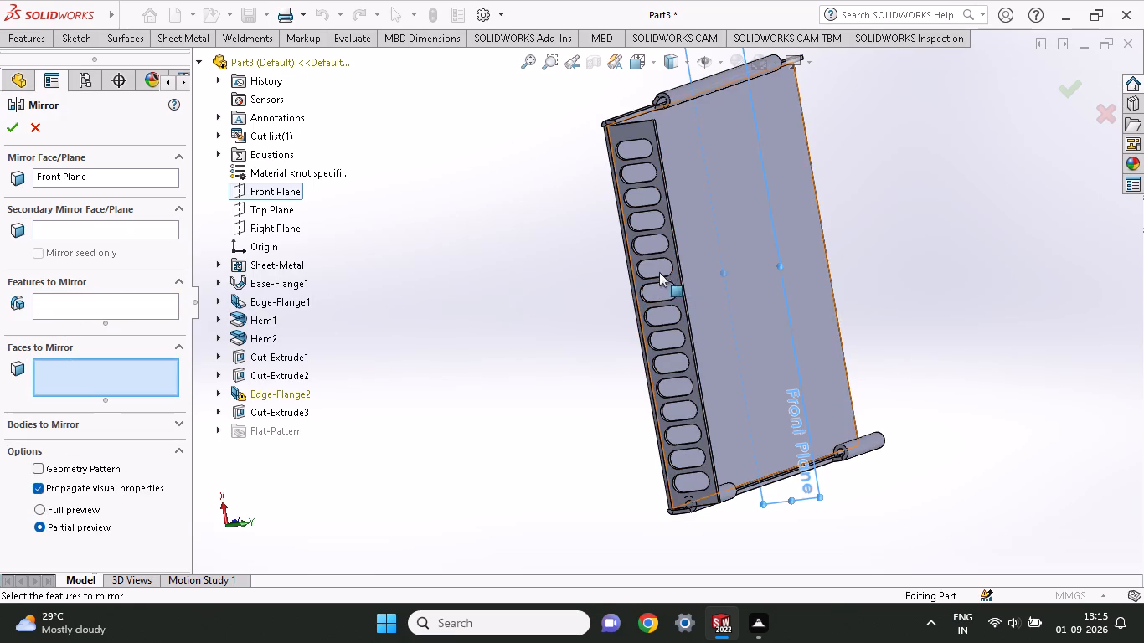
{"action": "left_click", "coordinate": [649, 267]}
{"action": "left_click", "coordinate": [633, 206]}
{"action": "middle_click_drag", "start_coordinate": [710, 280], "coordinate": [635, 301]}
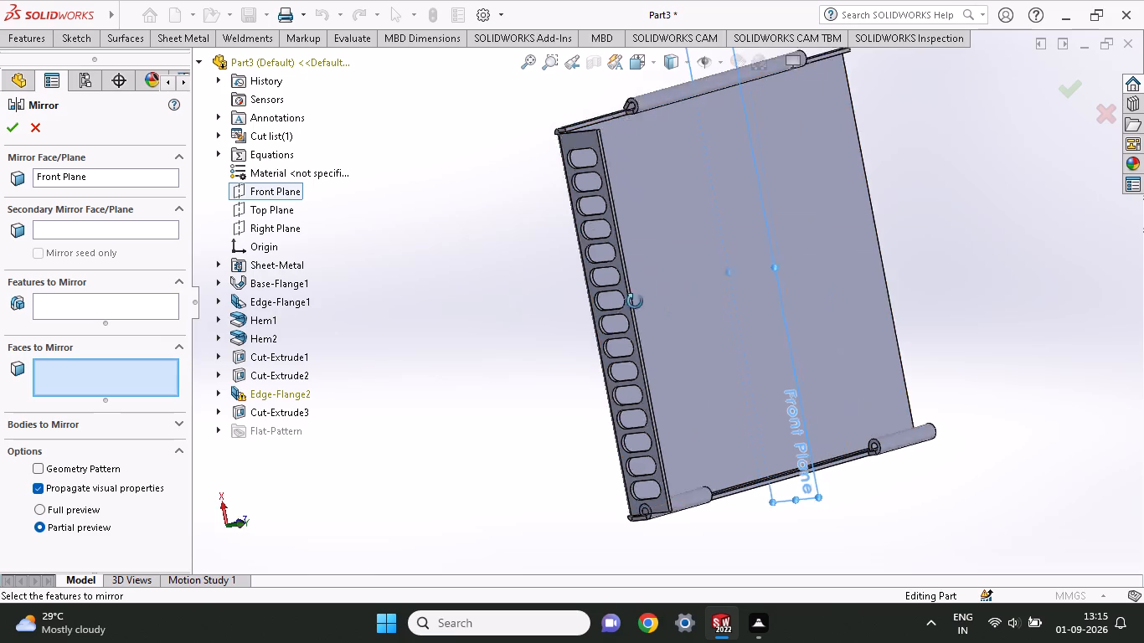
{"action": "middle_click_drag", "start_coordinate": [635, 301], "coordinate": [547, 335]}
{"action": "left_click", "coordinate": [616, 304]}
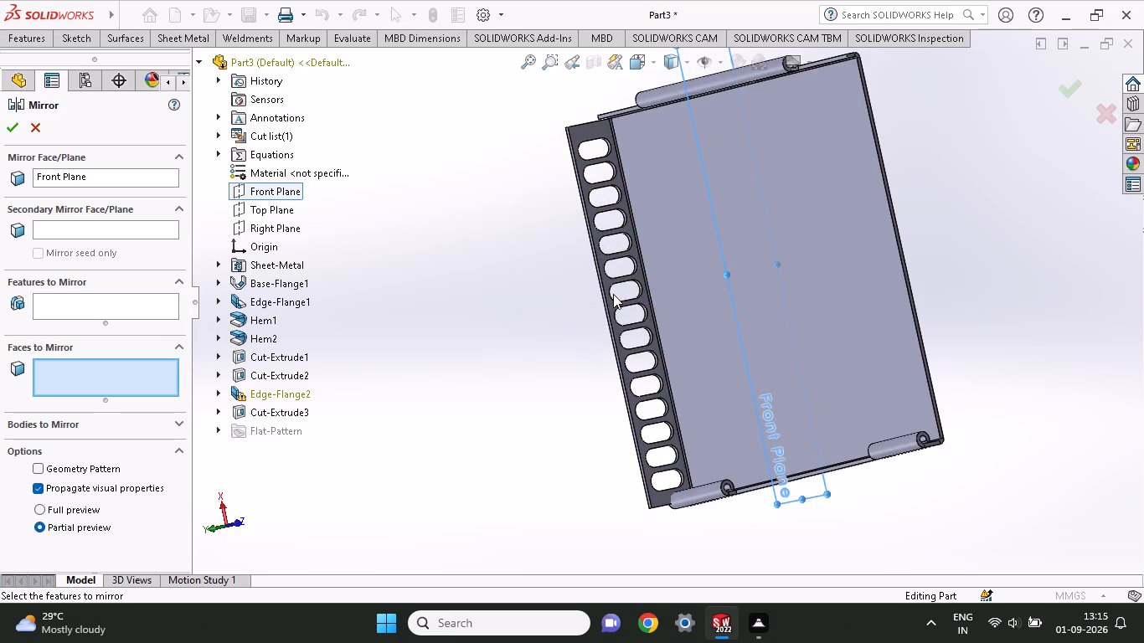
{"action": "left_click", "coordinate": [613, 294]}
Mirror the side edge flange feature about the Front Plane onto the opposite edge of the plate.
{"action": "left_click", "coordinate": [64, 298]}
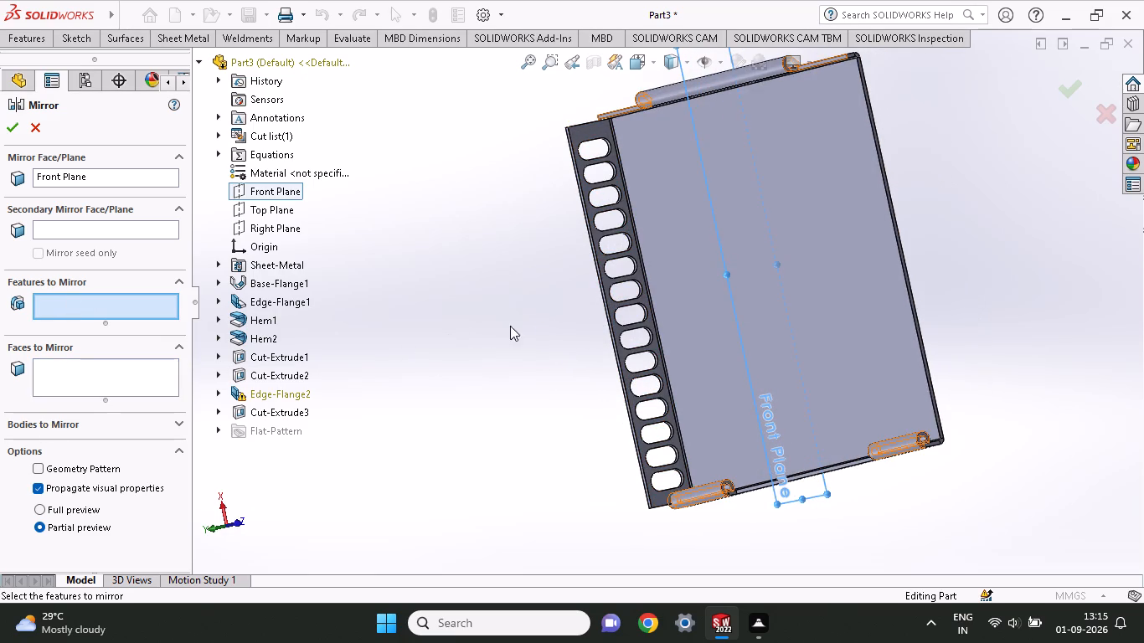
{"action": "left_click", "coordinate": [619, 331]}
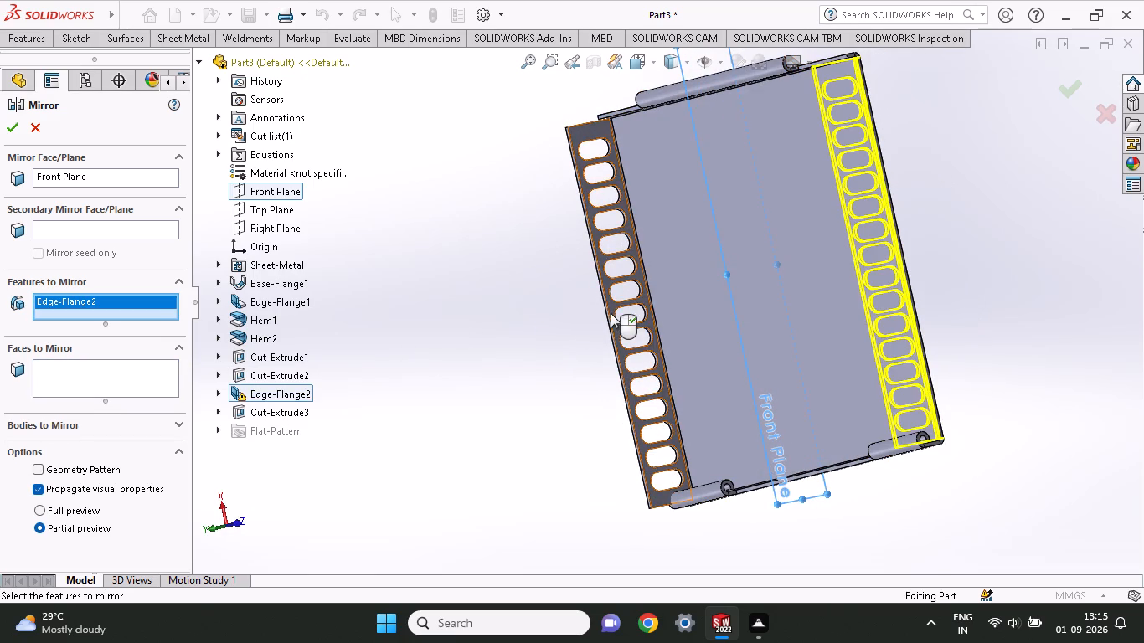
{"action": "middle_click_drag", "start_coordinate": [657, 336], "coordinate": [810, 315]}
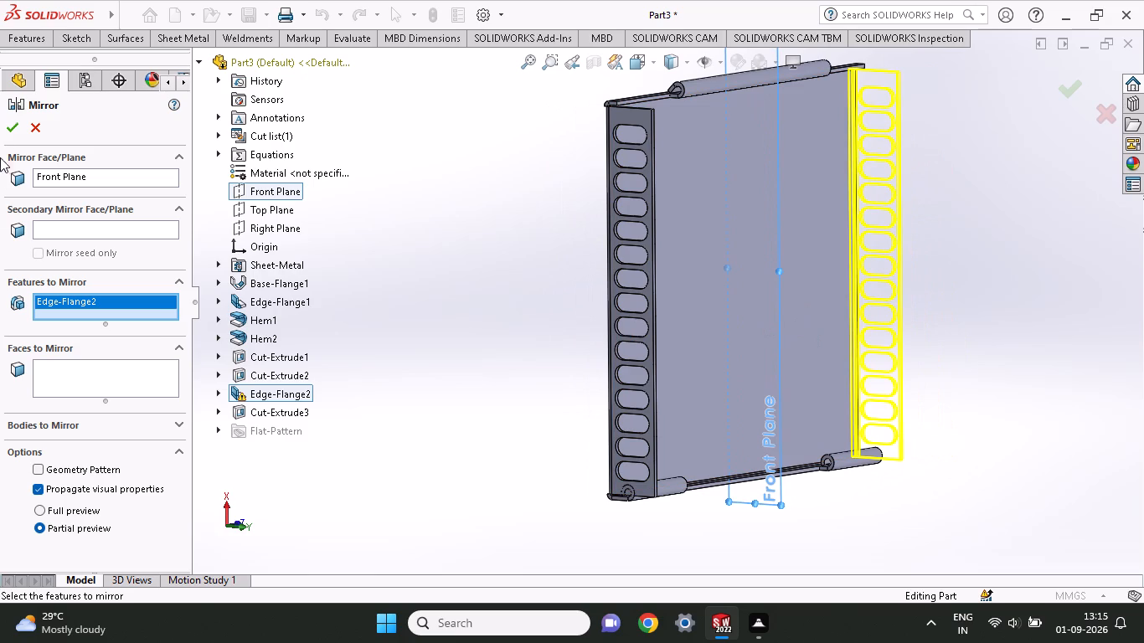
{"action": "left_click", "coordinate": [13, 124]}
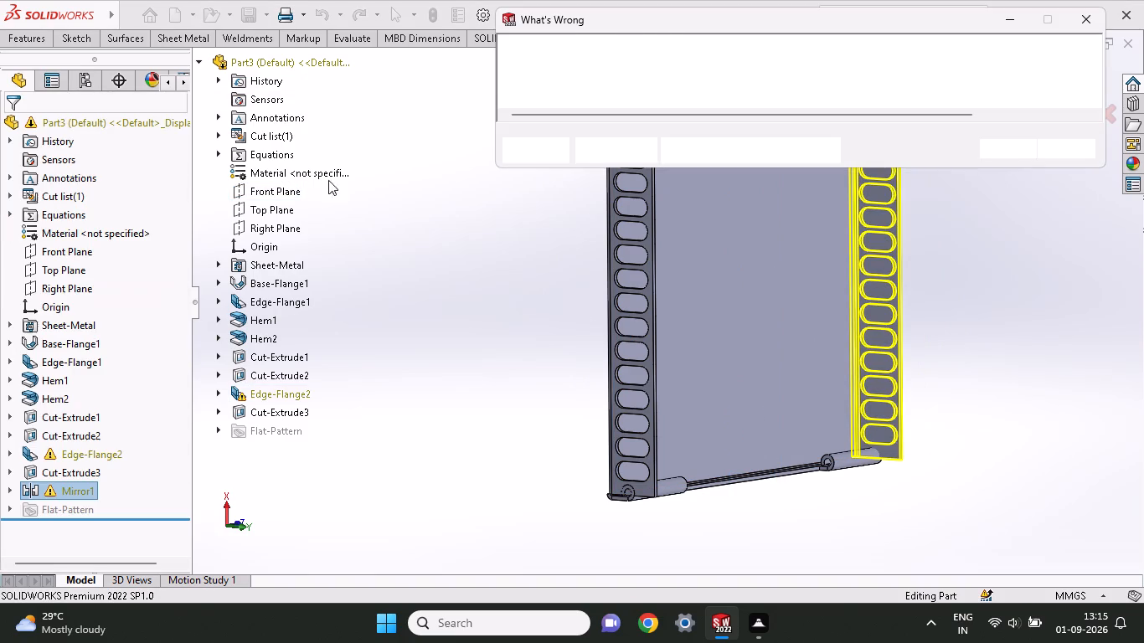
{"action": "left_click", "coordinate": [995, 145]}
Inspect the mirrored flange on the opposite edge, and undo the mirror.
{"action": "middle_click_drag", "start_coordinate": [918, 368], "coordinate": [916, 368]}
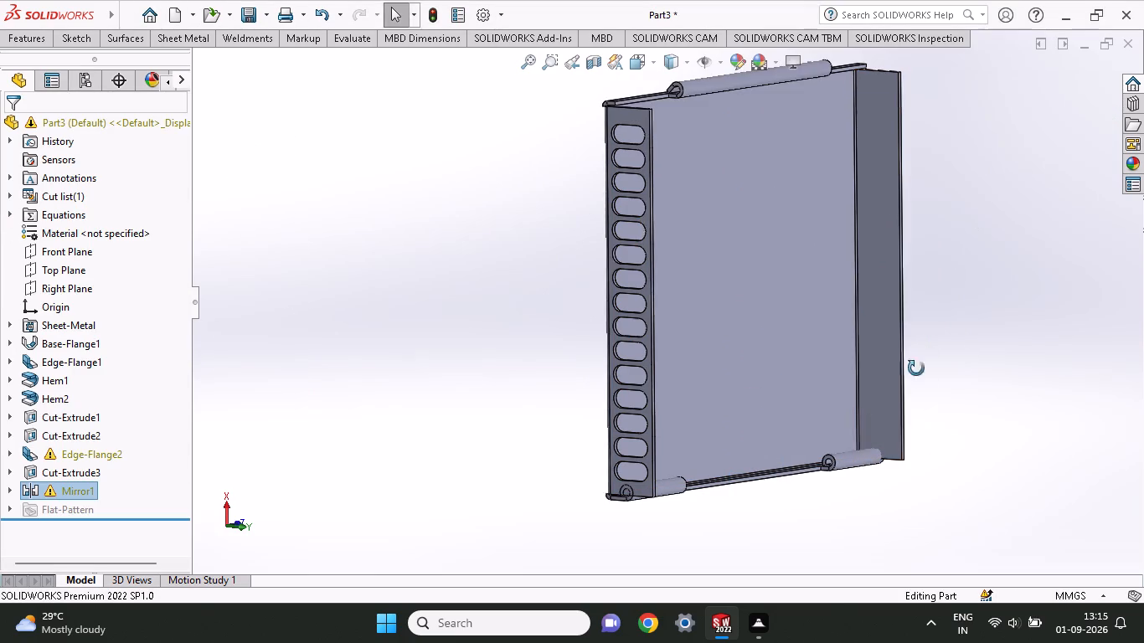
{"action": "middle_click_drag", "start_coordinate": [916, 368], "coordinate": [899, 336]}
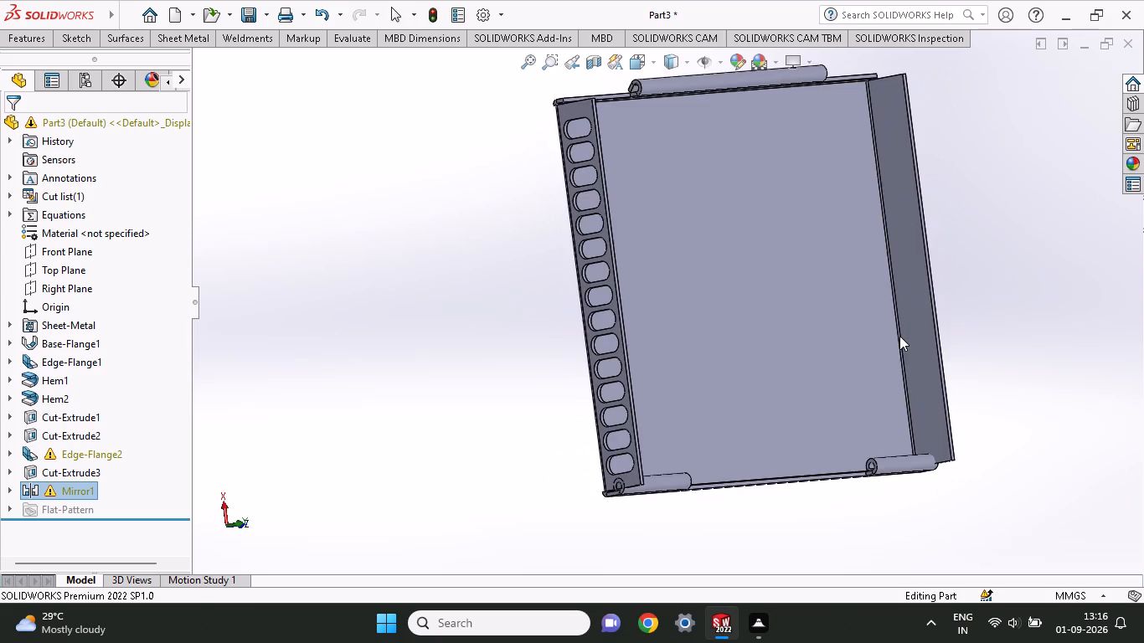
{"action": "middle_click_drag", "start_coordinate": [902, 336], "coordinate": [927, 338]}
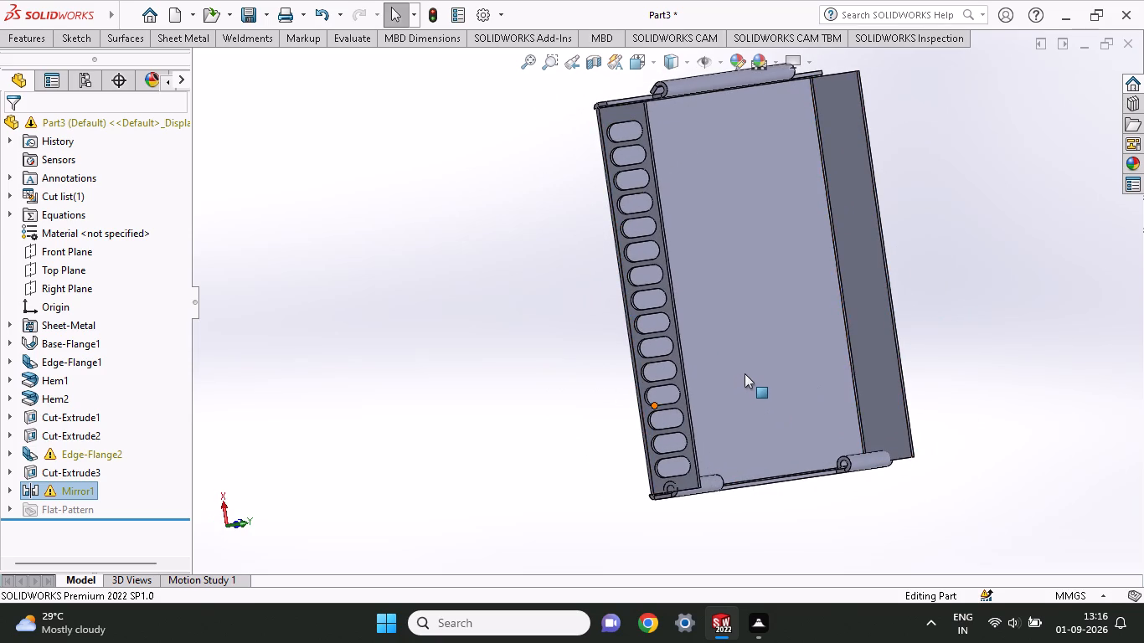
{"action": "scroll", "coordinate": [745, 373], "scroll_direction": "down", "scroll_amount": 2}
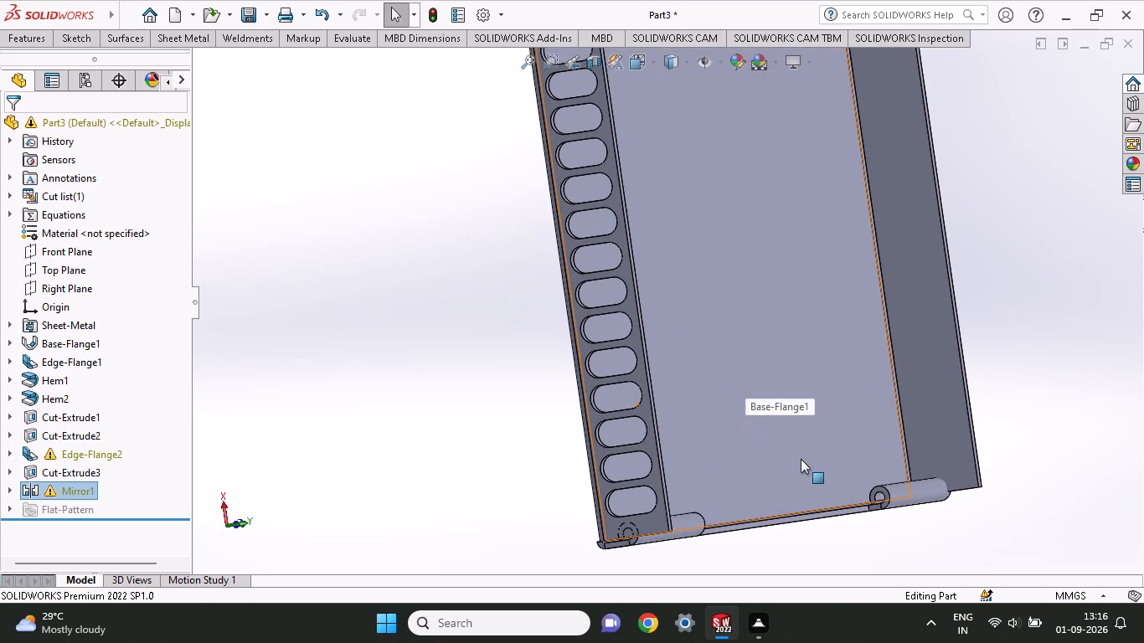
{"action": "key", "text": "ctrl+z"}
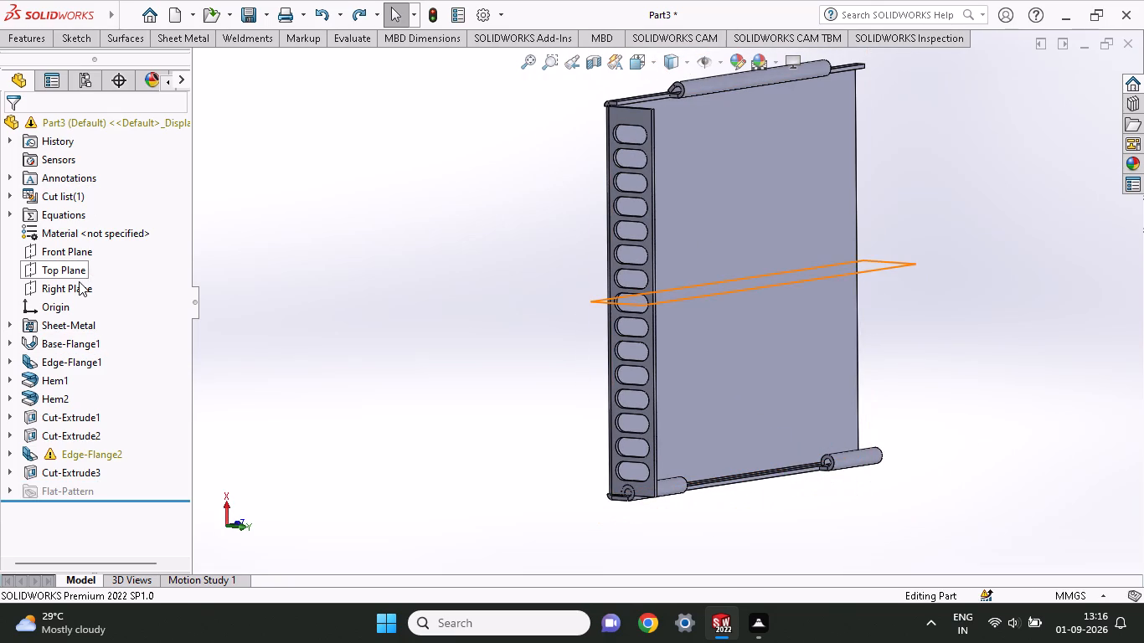
Mirror the side edge flange feature about the Front Plane again, trying to include the slotted flange's faces, and inspect the mirrored side.
{"action": "left_click", "coordinate": [75, 250]}
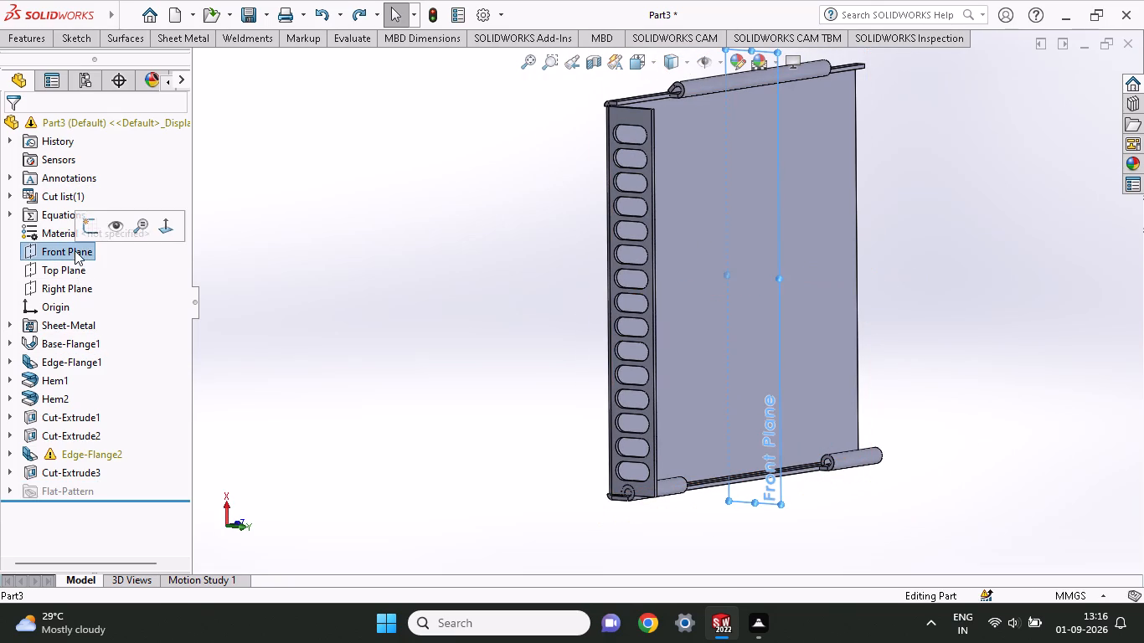
{"action": "left_click", "coordinate": [18, 40]}
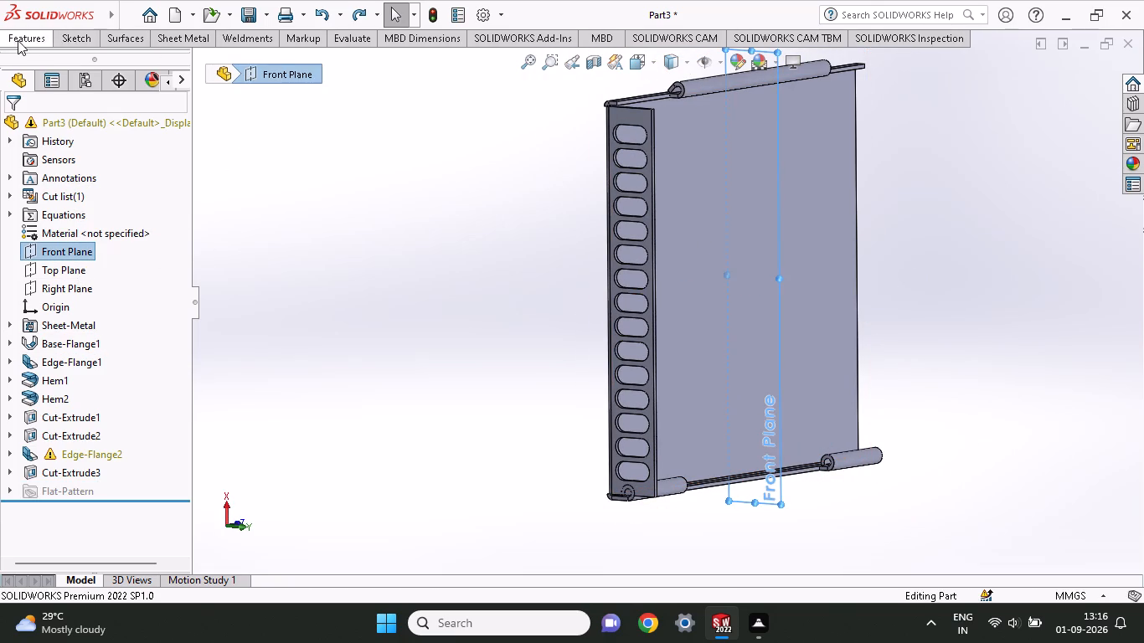
{"action": "left_click", "coordinate": [608, 109]}
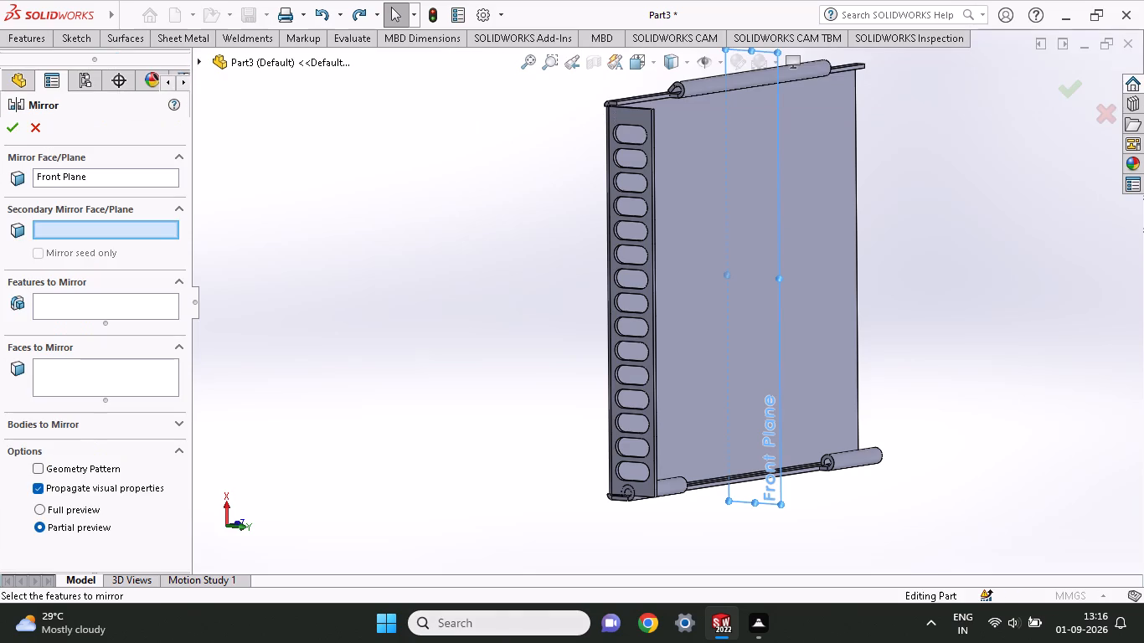
{"action": "left_click", "coordinate": [100, 311]}
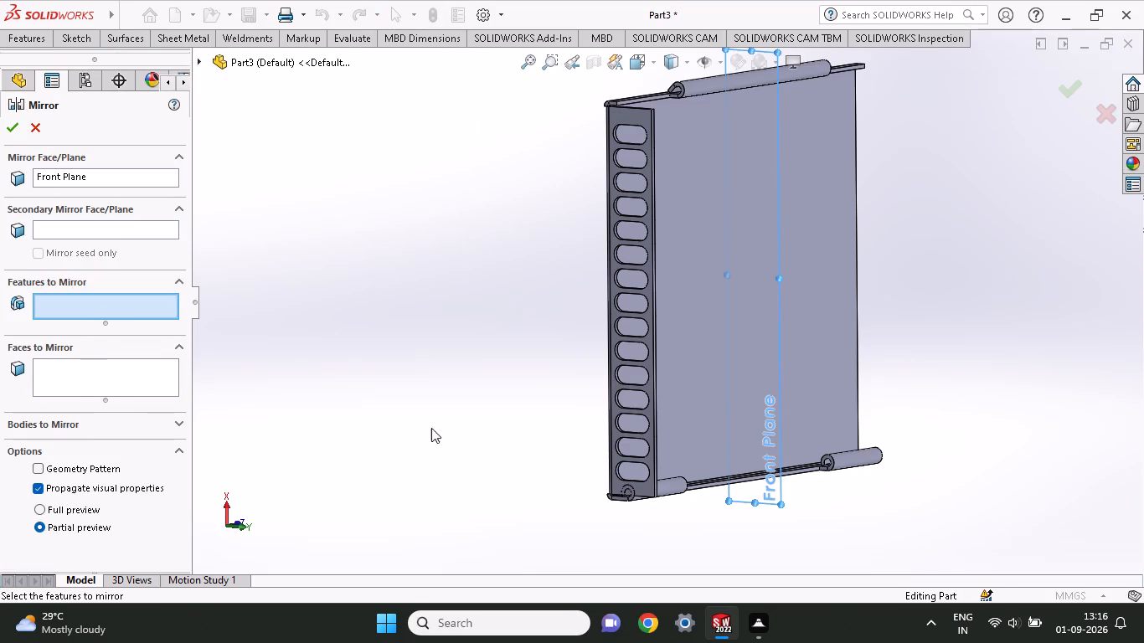
{"action": "left_click", "coordinate": [652, 413]}
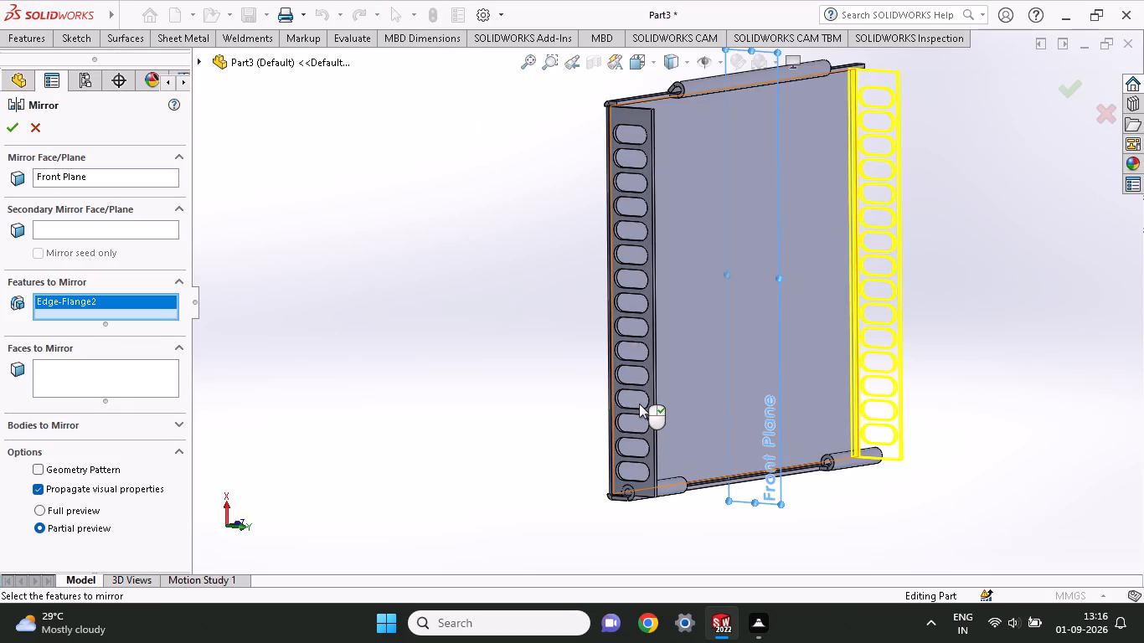
{"action": "left_click", "coordinate": [639, 409]}
{"action": "left_click", "coordinate": [646, 404]}
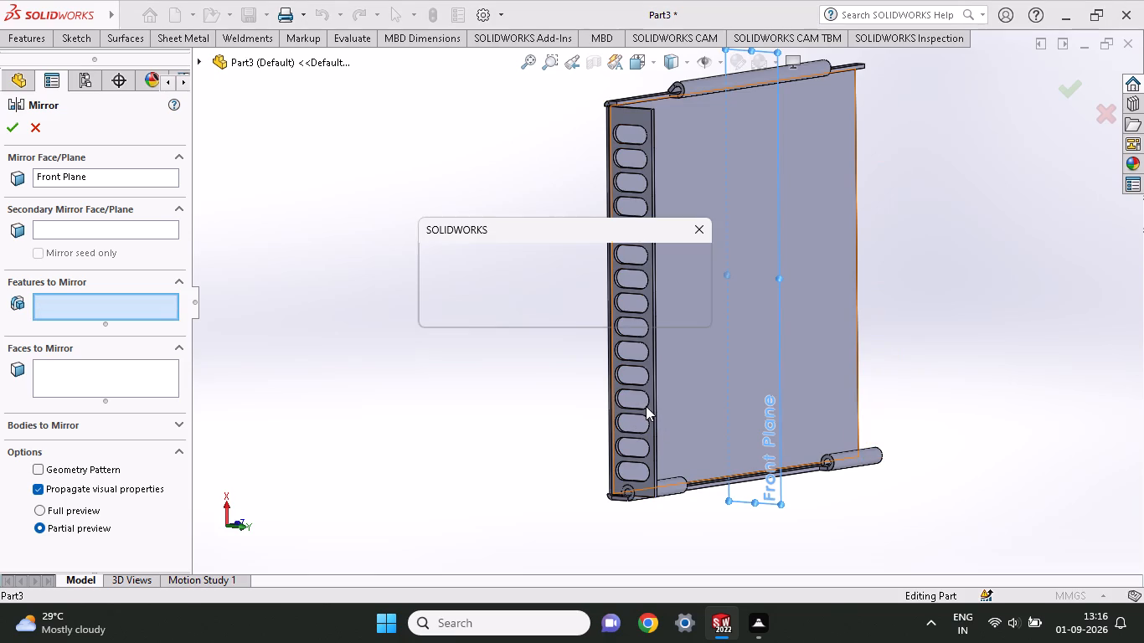
{"action": "left_click", "coordinate": [689, 305]}
{"action": "left_click", "coordinate": [651, 394]}
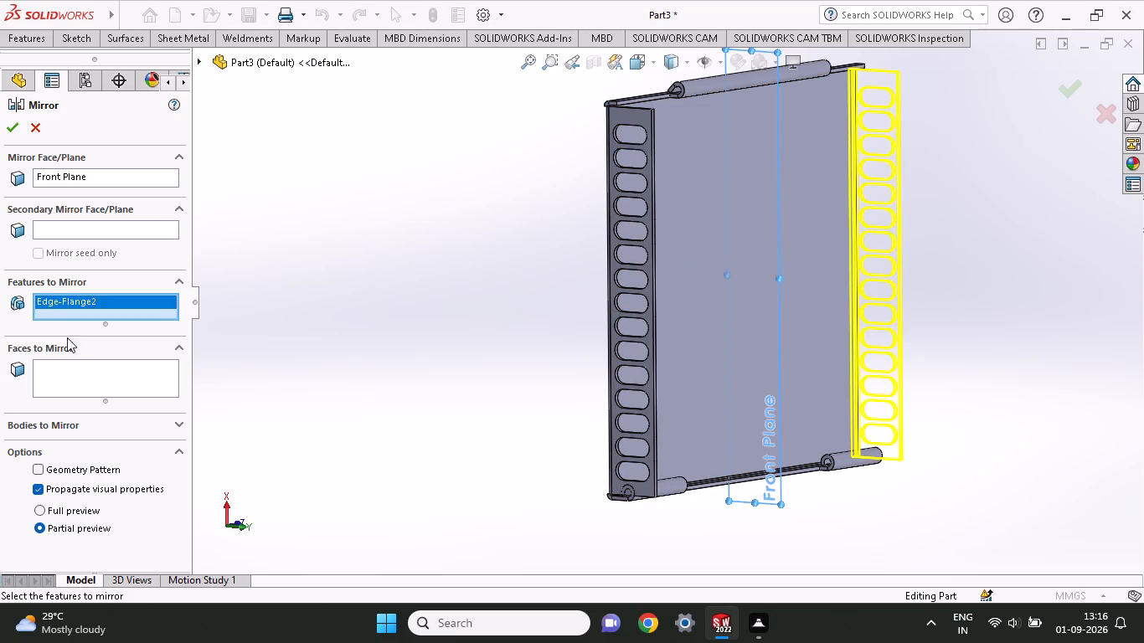
{"action": "left_click", "coordinate": [70, 370]}
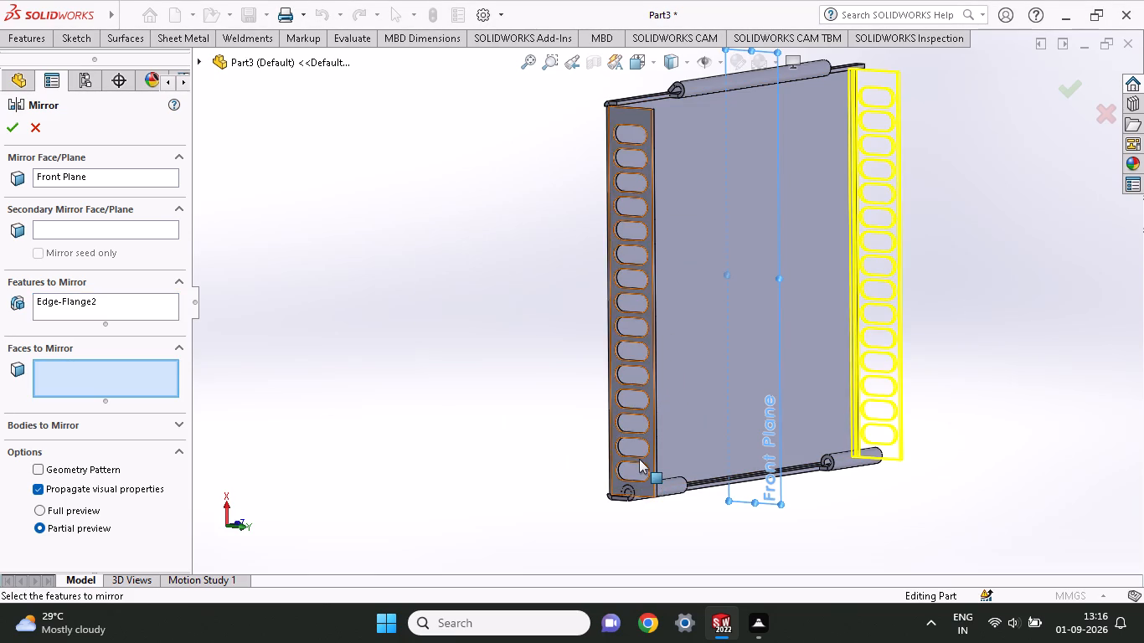
{"action": "left_click", "coordinate": [637, 456]}
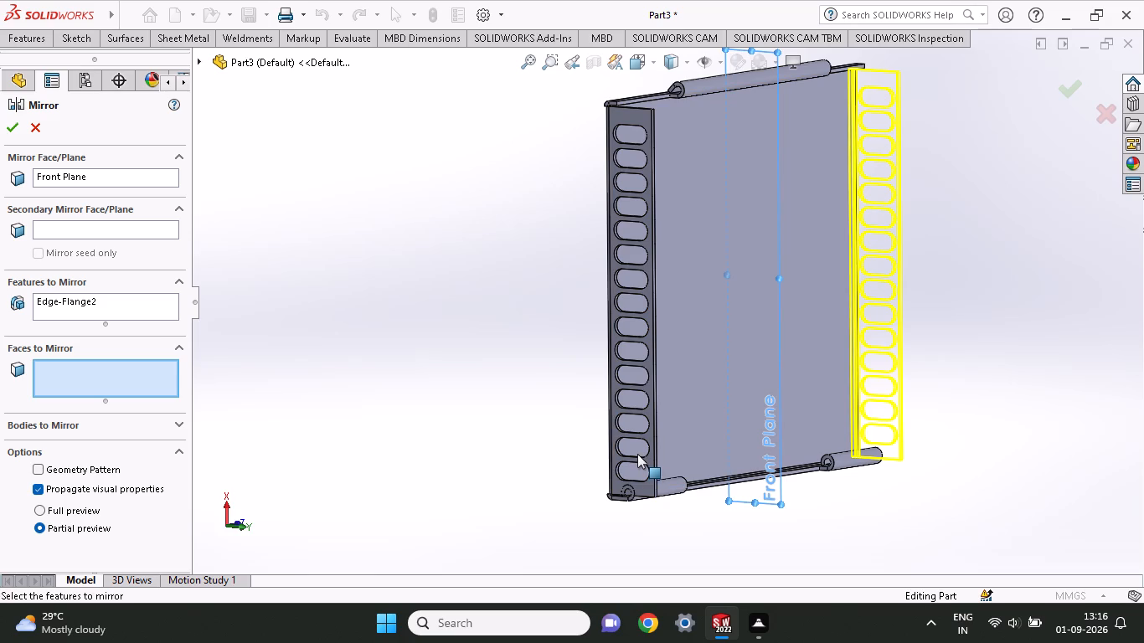
{"action": "left_click", "coordinate": [637, 454]}
{"action": "left_click", "coordinate": [638, 455]}
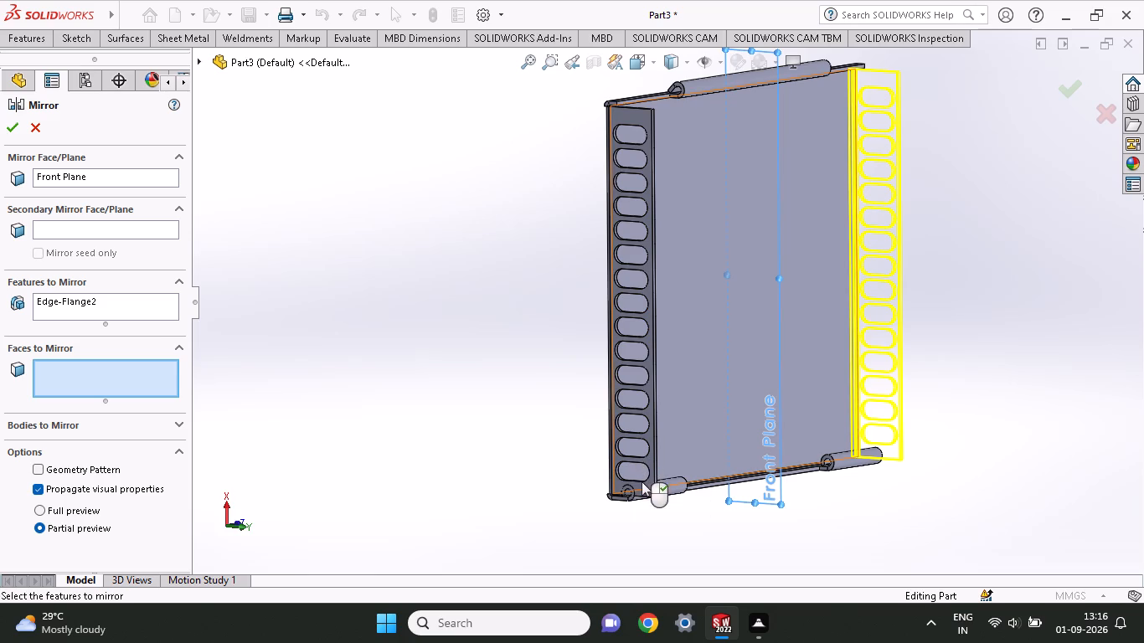
{"action": "left_click", "coordinate": [642, 477]}
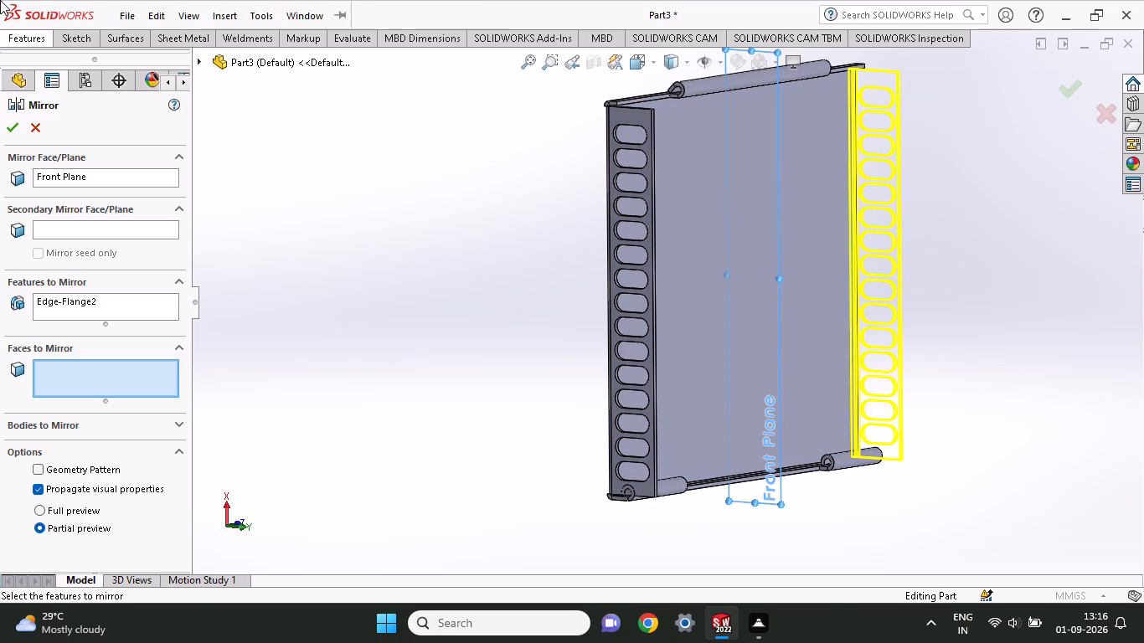
{"action": "left_click", "coordinate": [17, 124]}
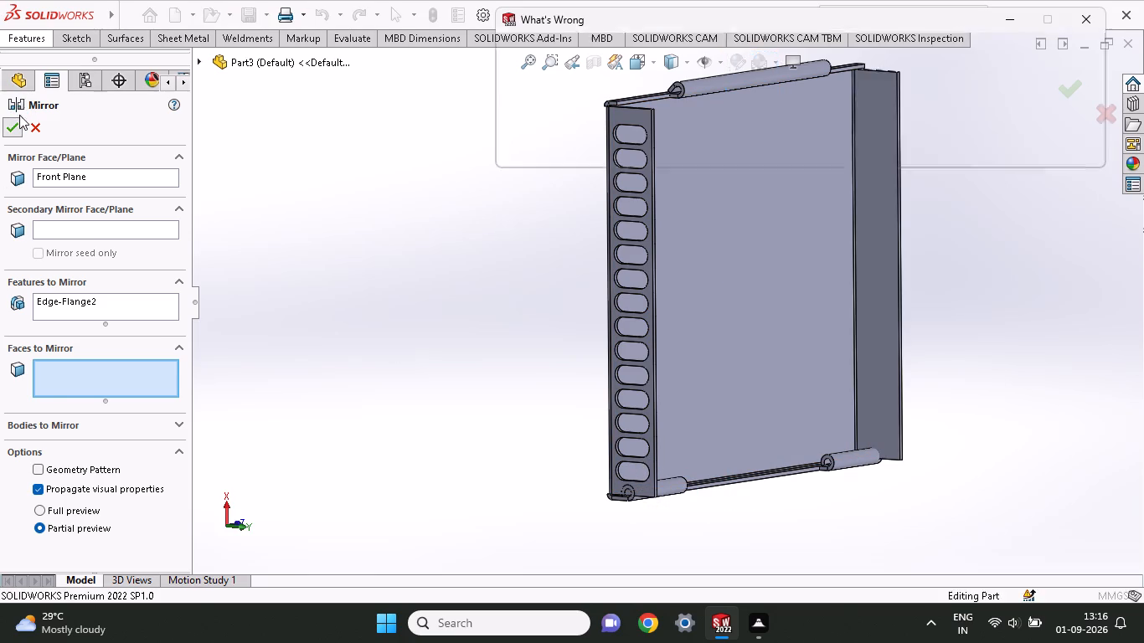
{"action": "left_click", "coordinate": [1012, 151]}
{"action": "middle_click_drag", "start_coordinate": [1009, 354], "coordinate": [925, 375]}
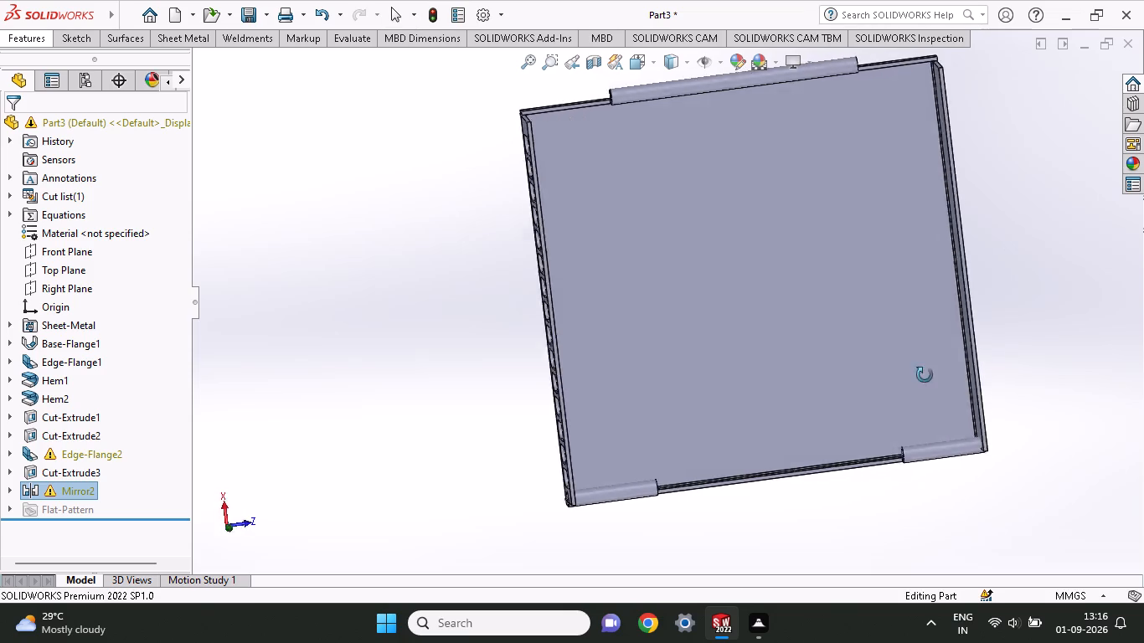
{"action": "middle_click_drag", "start_coordinate": [925, 375], "coordinate": [827, 419]}
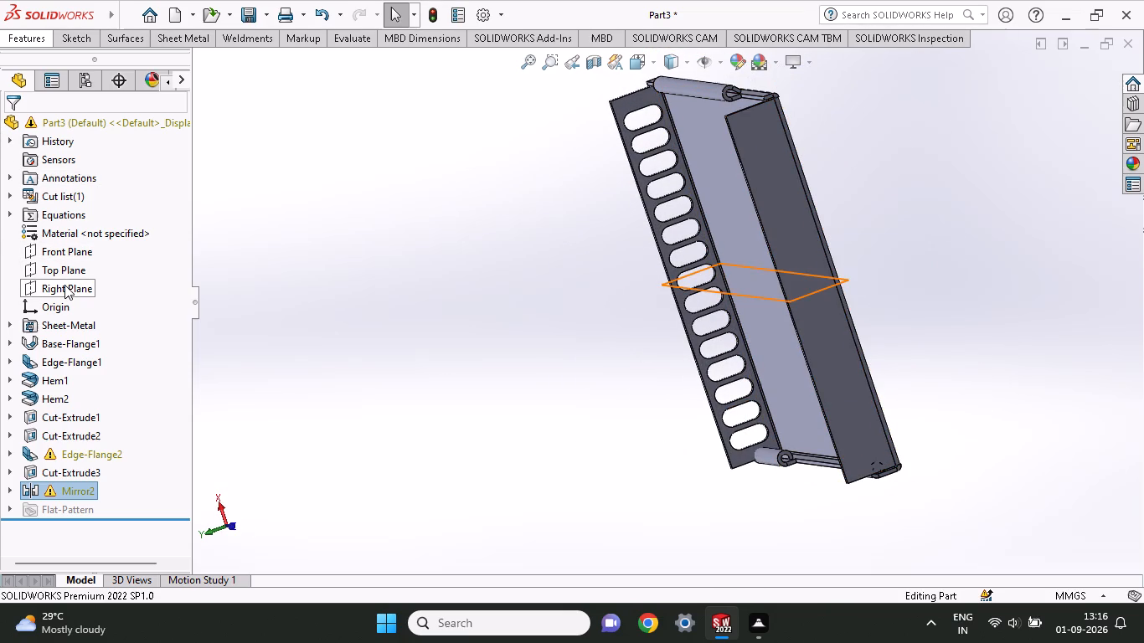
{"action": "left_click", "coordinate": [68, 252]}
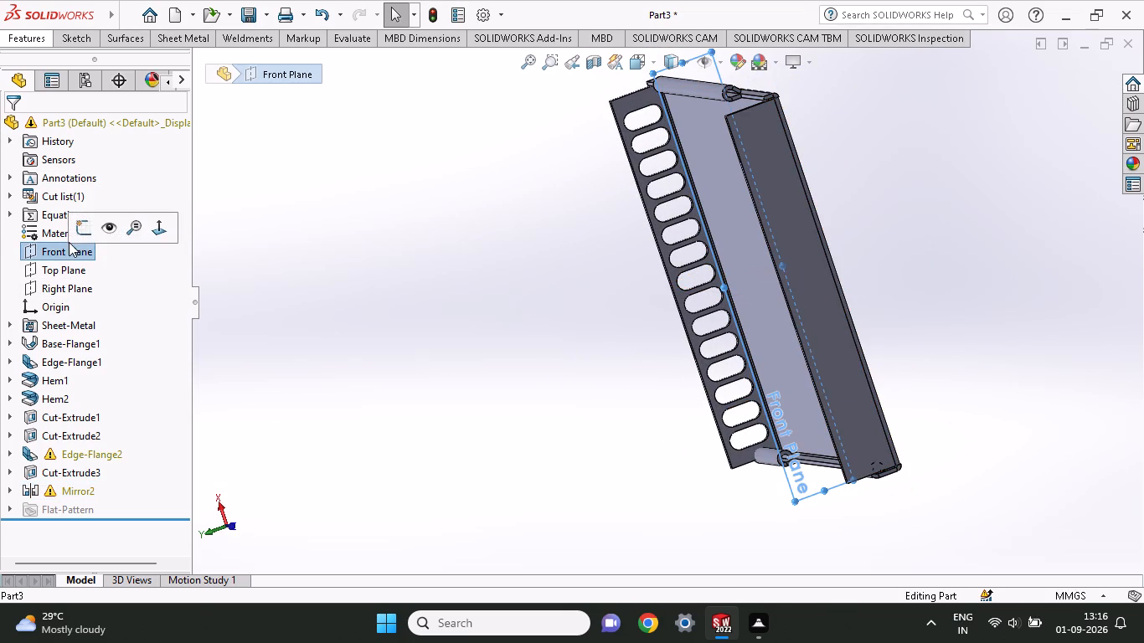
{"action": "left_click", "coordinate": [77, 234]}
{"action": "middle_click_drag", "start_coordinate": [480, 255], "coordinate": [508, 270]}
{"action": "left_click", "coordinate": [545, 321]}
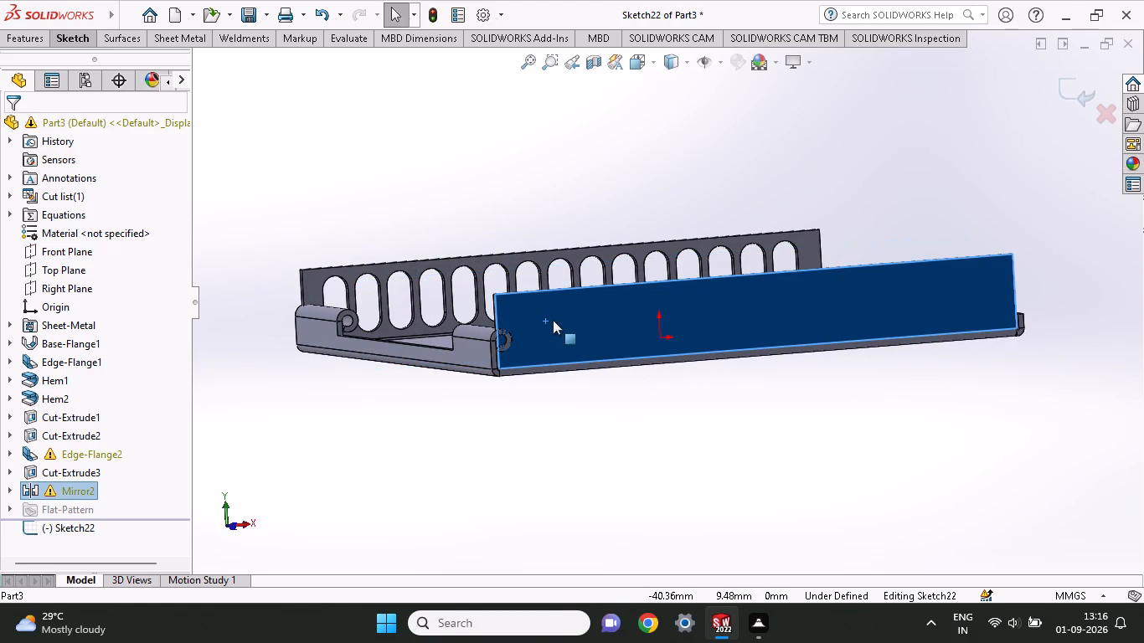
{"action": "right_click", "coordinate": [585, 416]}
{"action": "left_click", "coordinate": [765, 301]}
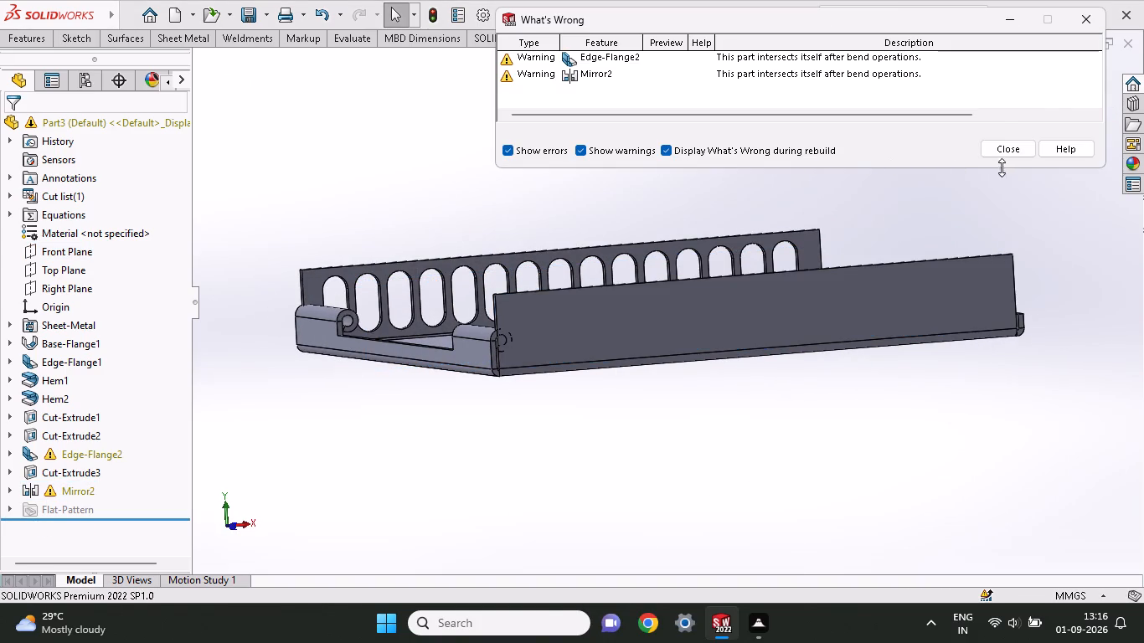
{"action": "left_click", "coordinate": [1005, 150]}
Start a sketch on the unslotted mirrored flange's inner face and convert the face's outline into sketch entities.
{"action": "middle_click_drag", "start_coordinate": [572, 588], "coordinate": [781, 496]}
{"action": "middle_click_drag", "start_coordinate": [682, 455], "coordinate": [958, 459]}
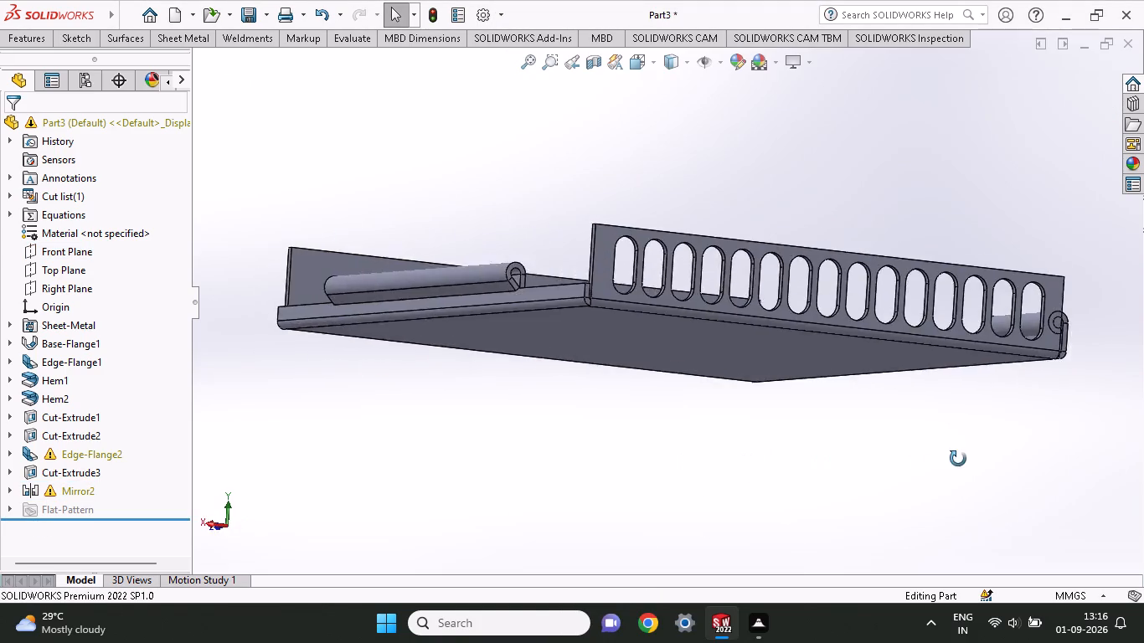
{"action": "middle_click_drag", "start_coordinate": [958, 459], "coordinate": [892, 507]}
{"action": "left_click", "coordinate": [816, 239]}
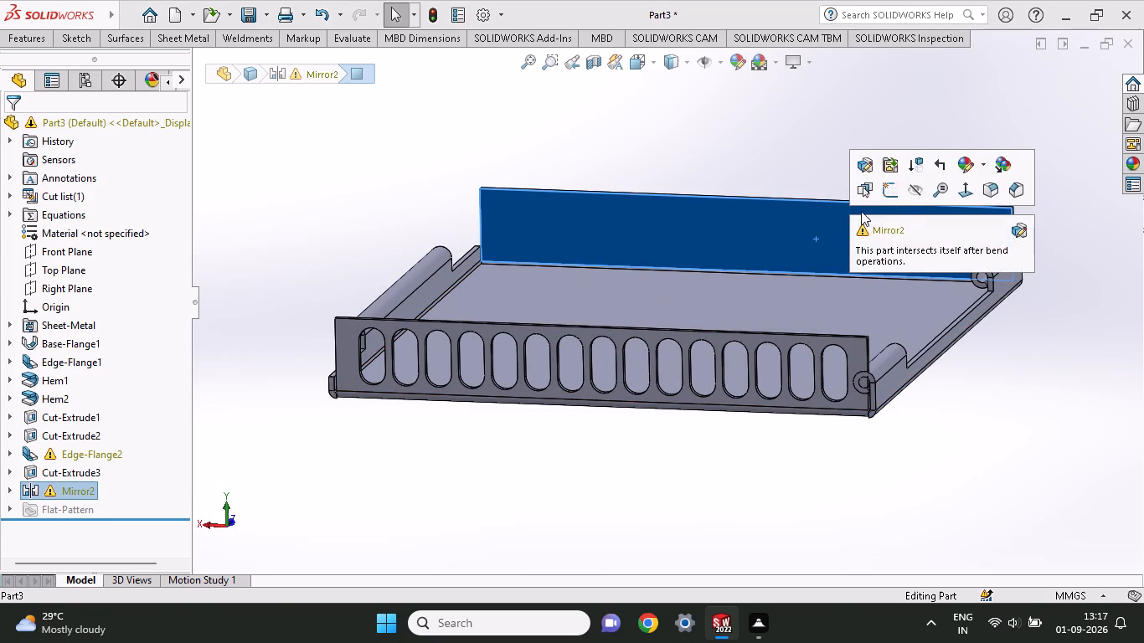
{"action": "left_click", "coordinate": [890, 186]}
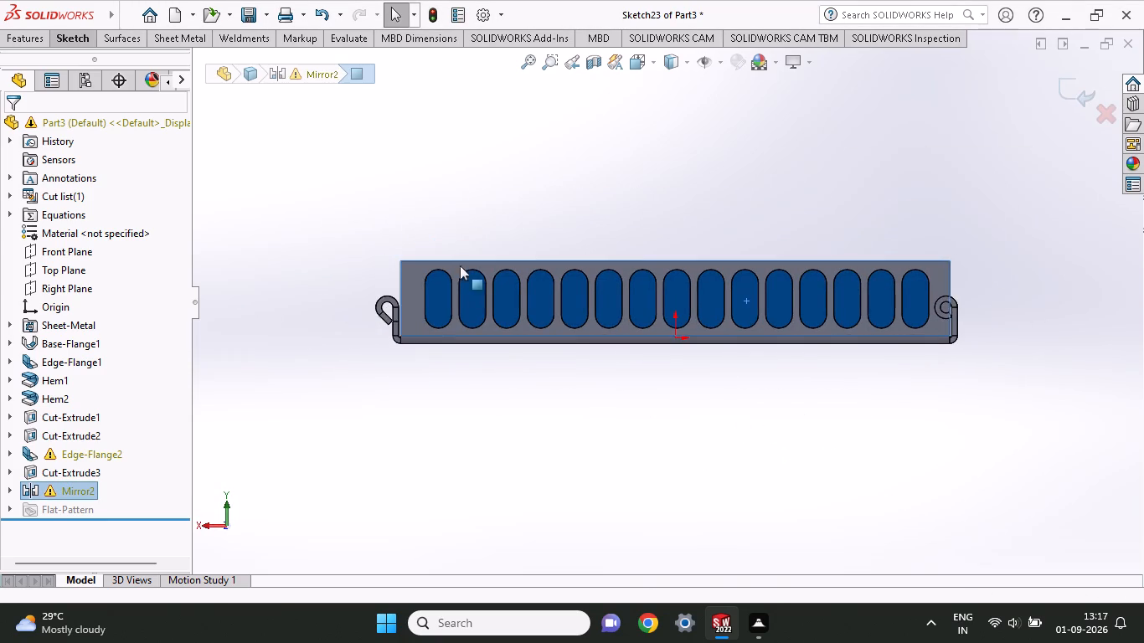
{"action": "scroll", "coordinate": [395, 127], "scroll_direction": "down", "scroll_amount": 1}
{"action": "left_click", "coordinate": [83, 40]}
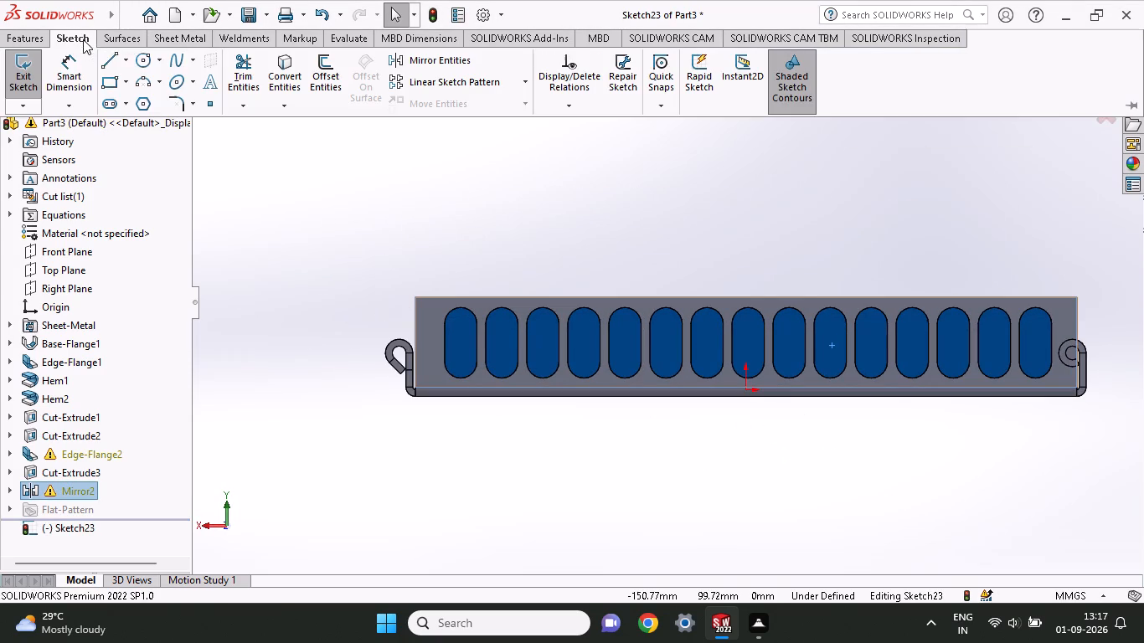
{"action": "left_click", "coordinate": [281, 65]}
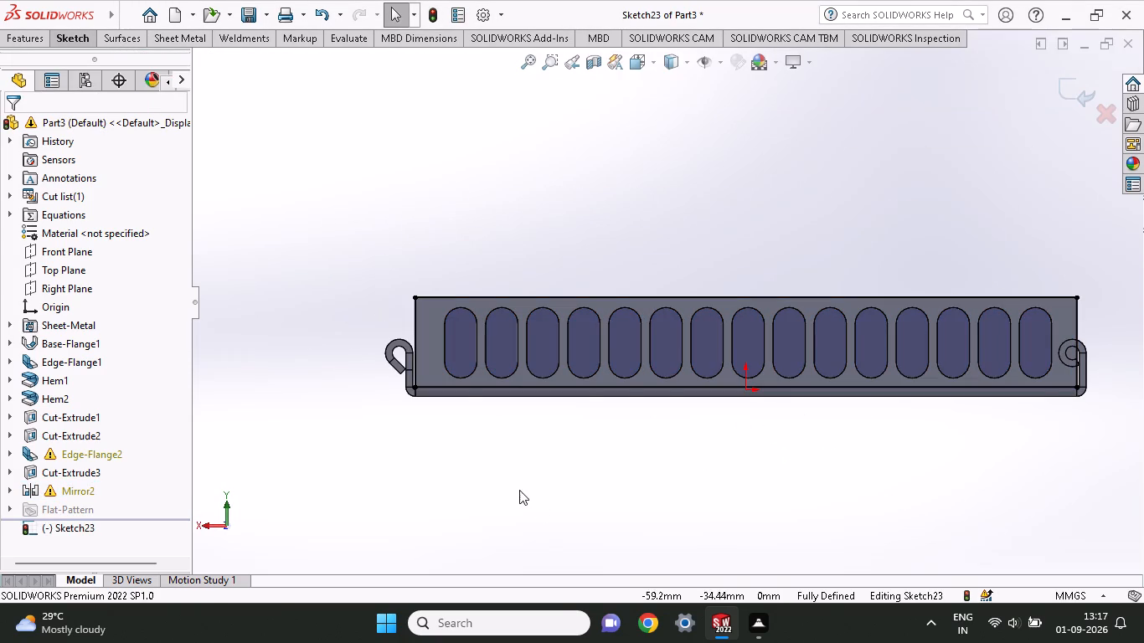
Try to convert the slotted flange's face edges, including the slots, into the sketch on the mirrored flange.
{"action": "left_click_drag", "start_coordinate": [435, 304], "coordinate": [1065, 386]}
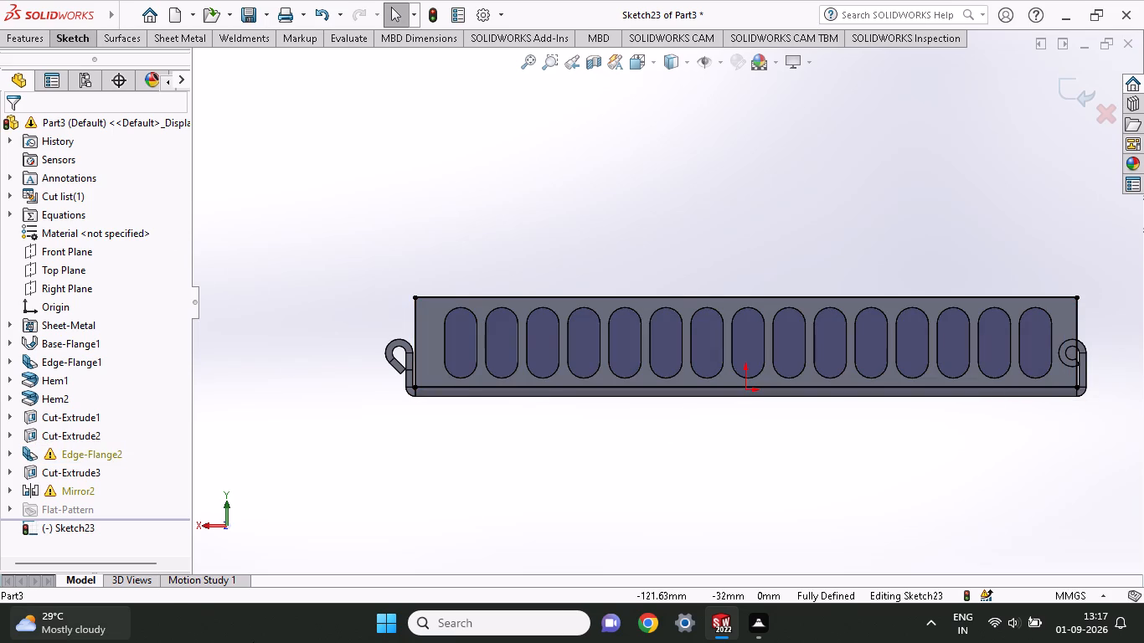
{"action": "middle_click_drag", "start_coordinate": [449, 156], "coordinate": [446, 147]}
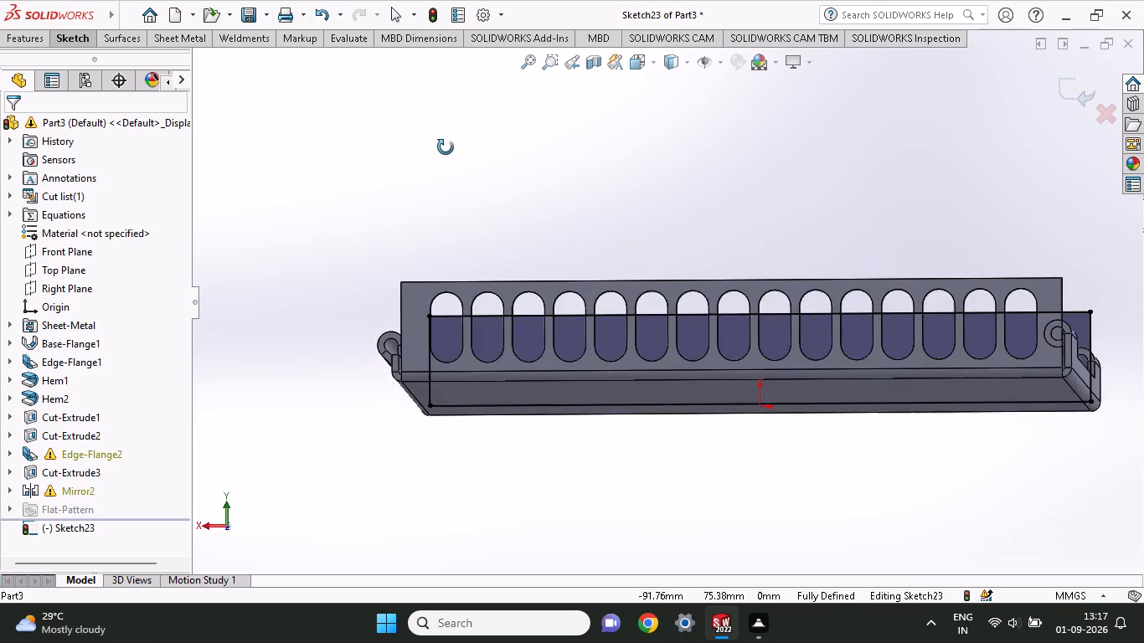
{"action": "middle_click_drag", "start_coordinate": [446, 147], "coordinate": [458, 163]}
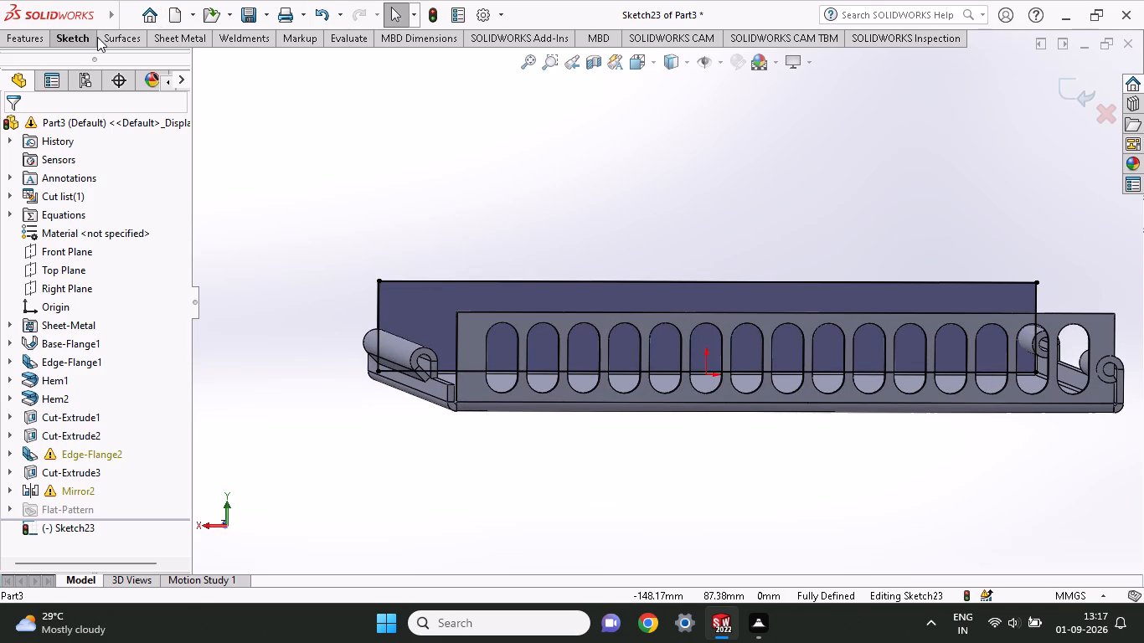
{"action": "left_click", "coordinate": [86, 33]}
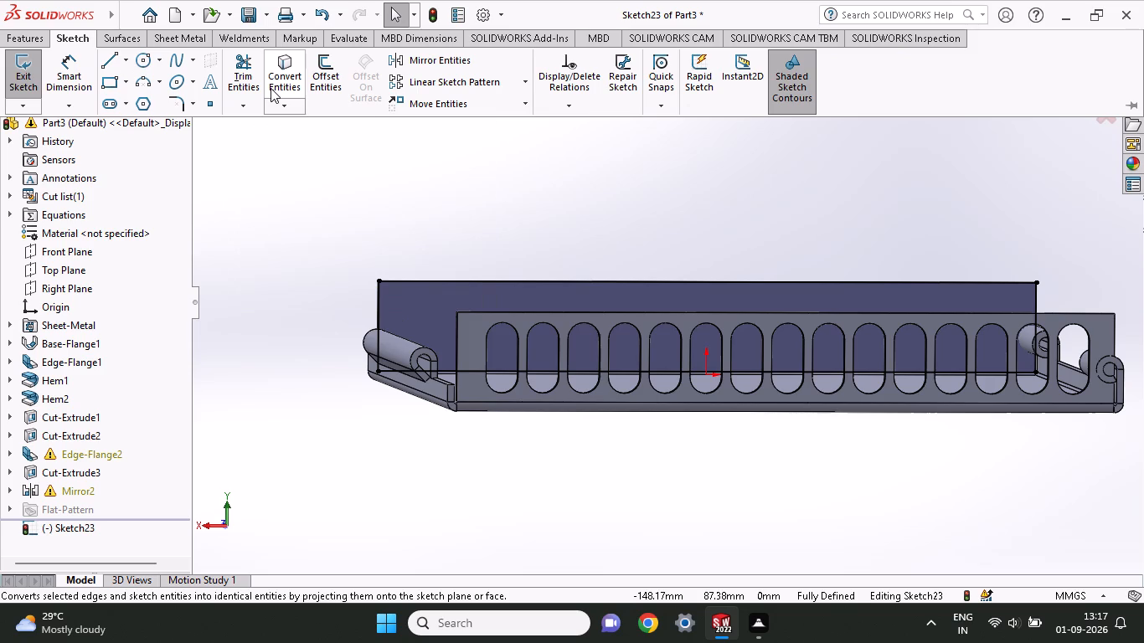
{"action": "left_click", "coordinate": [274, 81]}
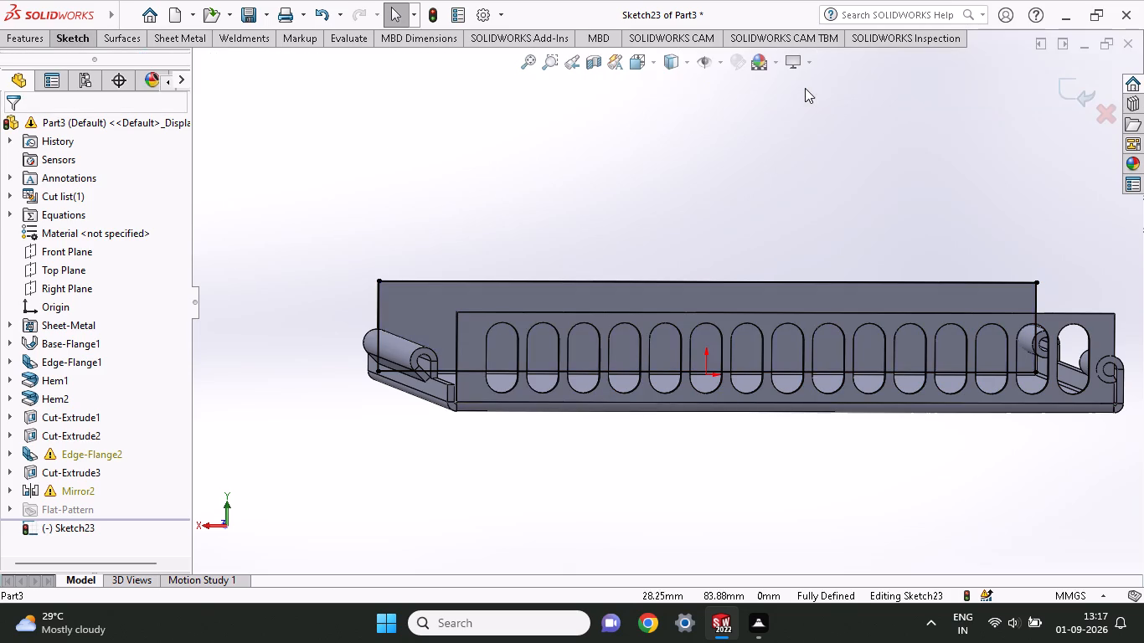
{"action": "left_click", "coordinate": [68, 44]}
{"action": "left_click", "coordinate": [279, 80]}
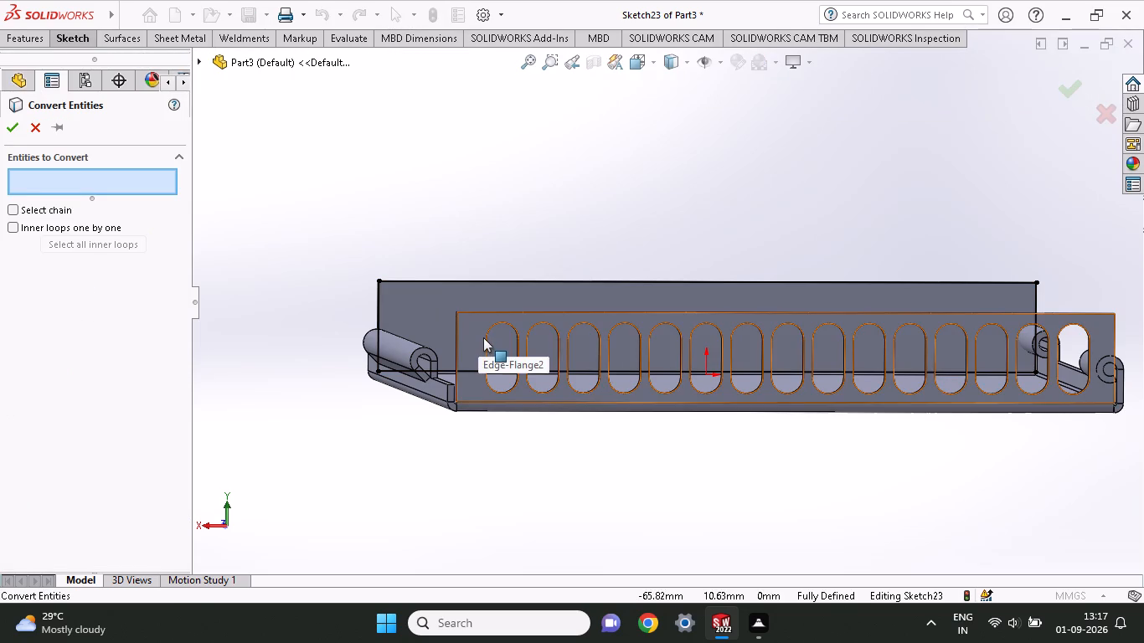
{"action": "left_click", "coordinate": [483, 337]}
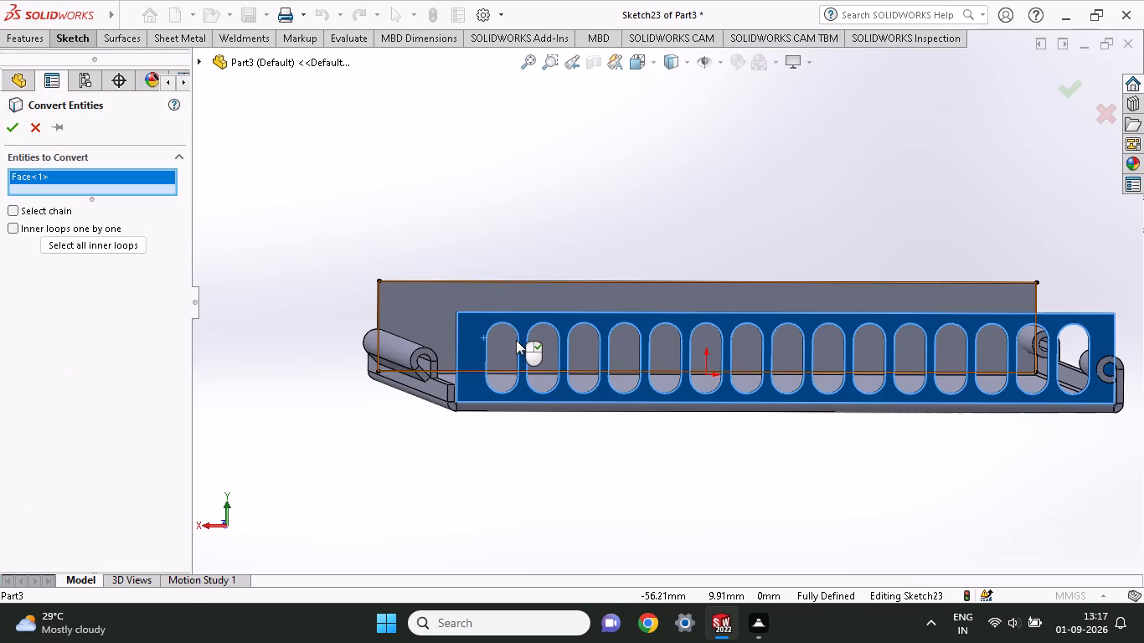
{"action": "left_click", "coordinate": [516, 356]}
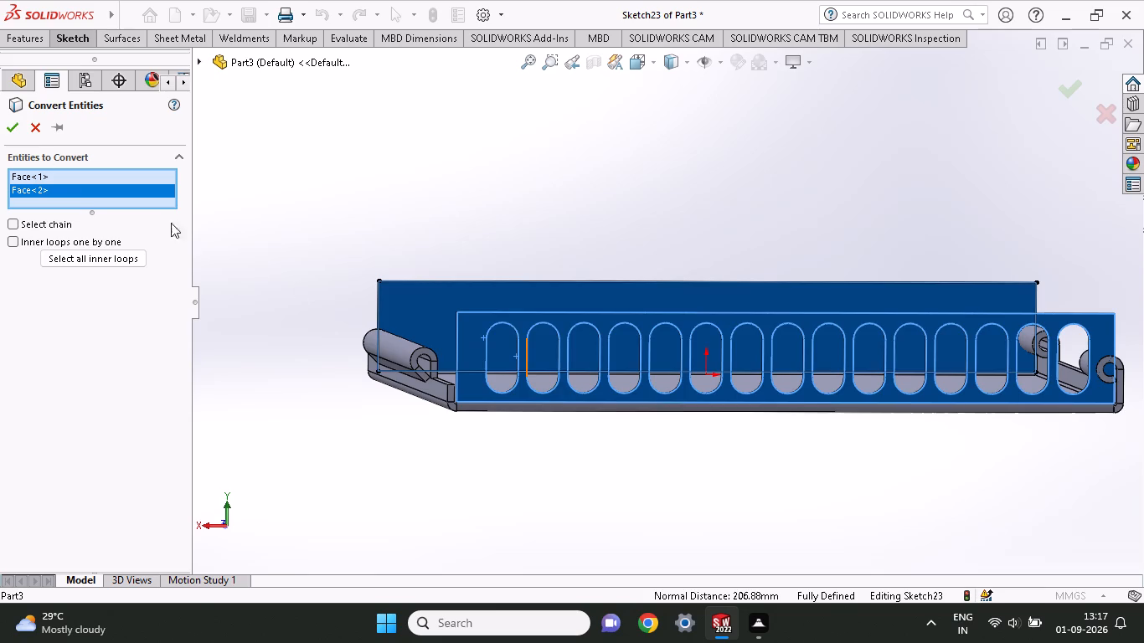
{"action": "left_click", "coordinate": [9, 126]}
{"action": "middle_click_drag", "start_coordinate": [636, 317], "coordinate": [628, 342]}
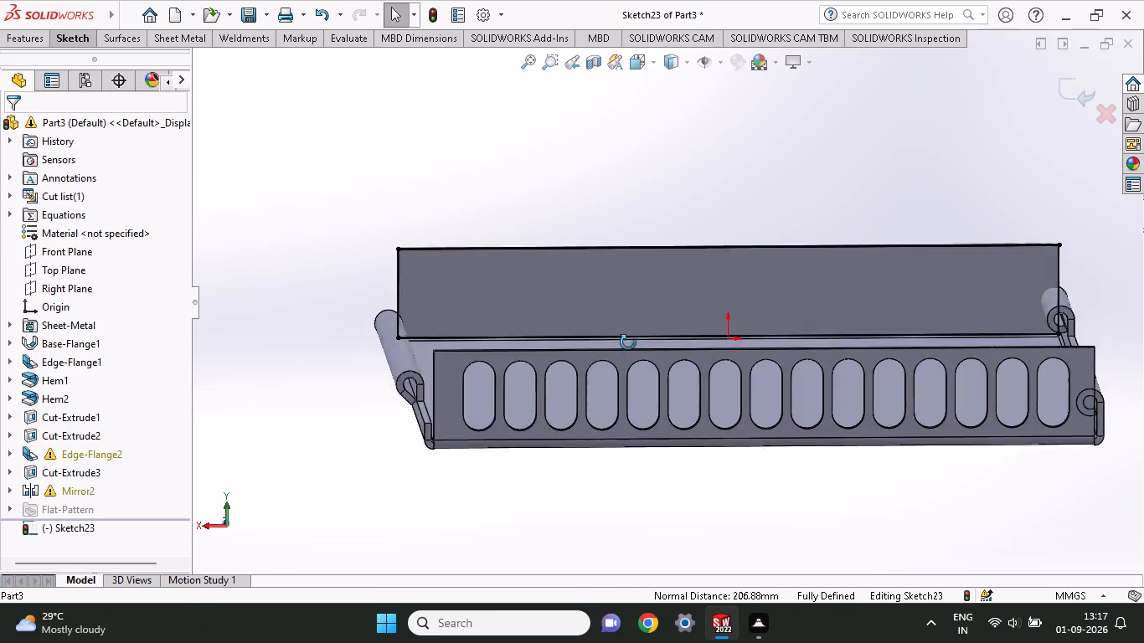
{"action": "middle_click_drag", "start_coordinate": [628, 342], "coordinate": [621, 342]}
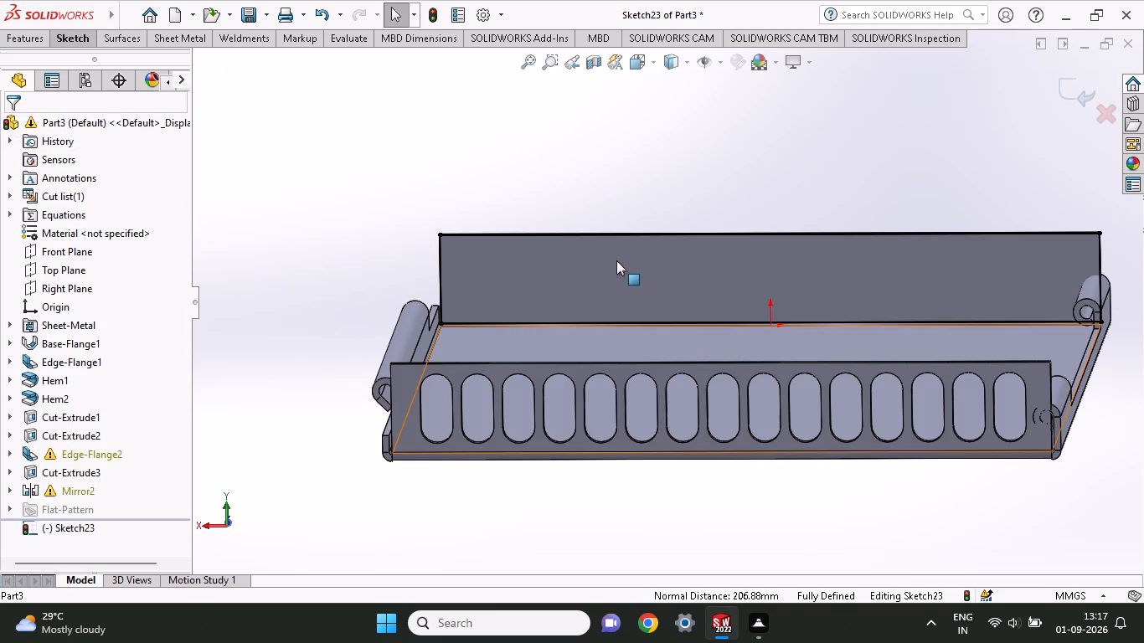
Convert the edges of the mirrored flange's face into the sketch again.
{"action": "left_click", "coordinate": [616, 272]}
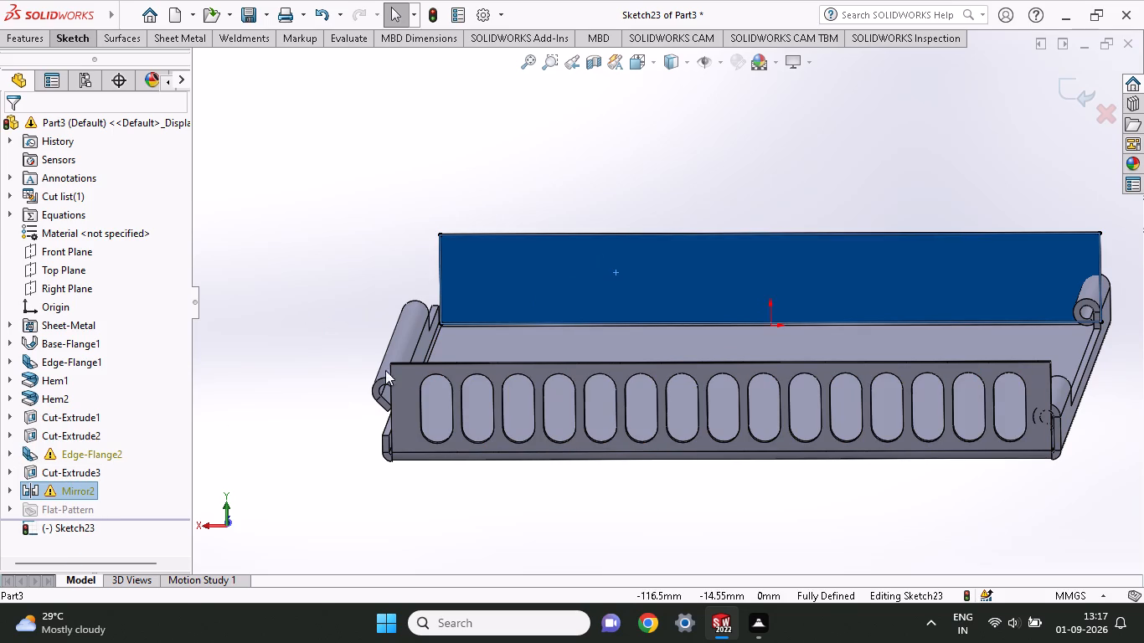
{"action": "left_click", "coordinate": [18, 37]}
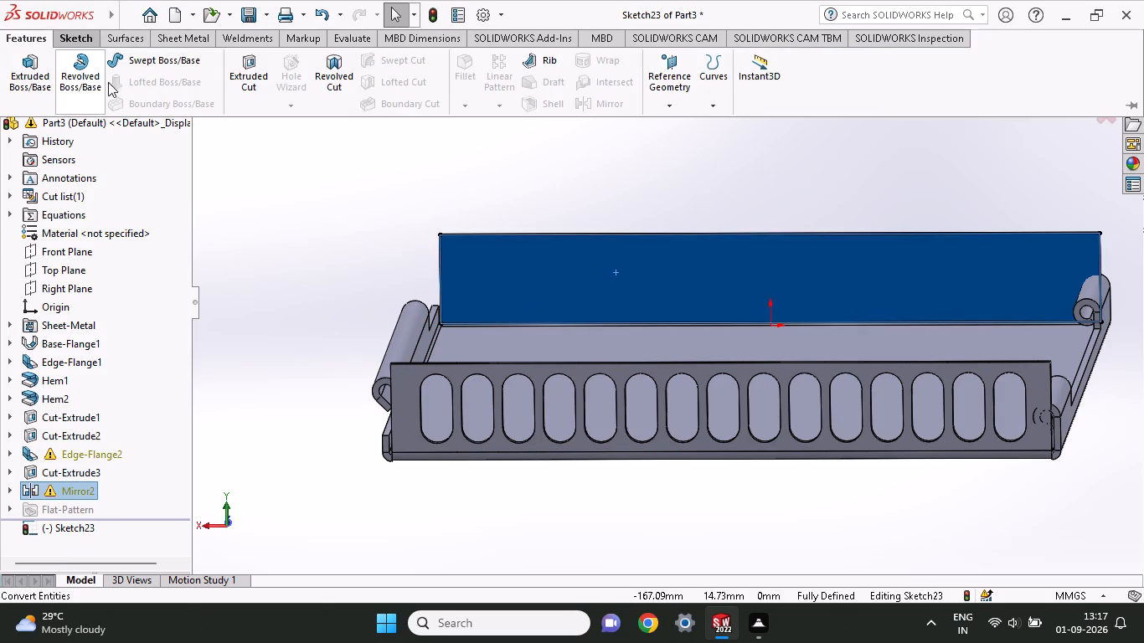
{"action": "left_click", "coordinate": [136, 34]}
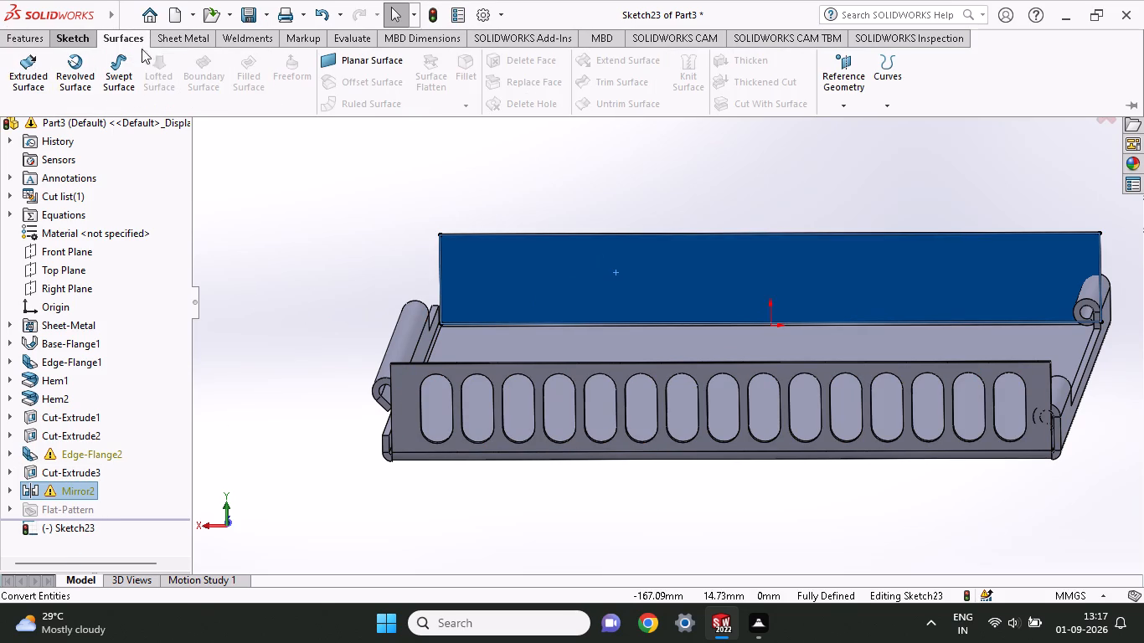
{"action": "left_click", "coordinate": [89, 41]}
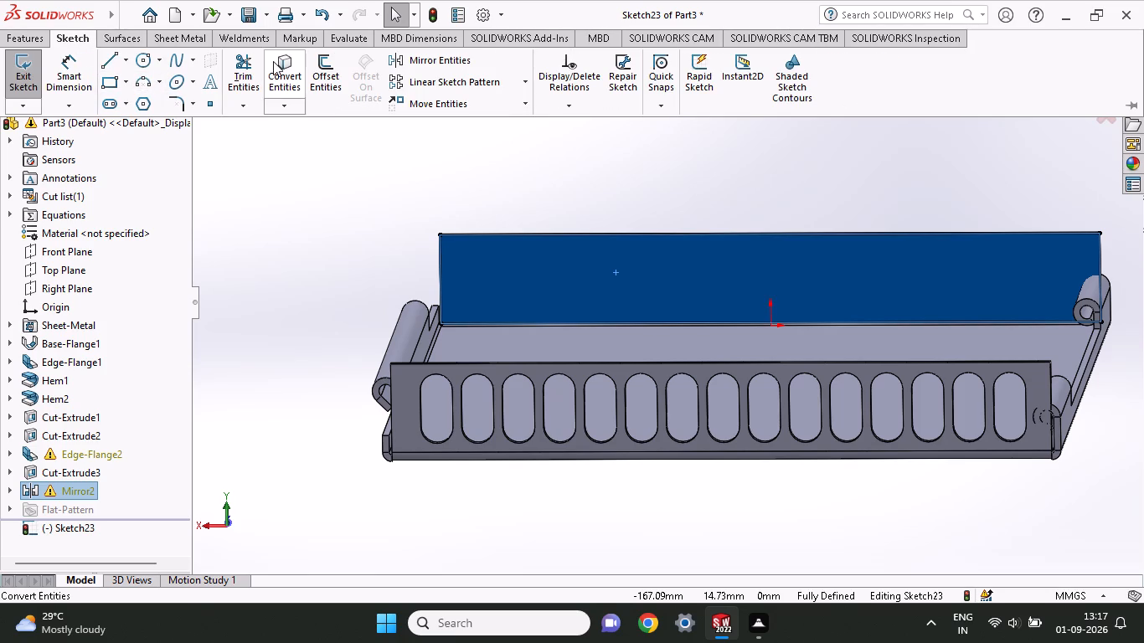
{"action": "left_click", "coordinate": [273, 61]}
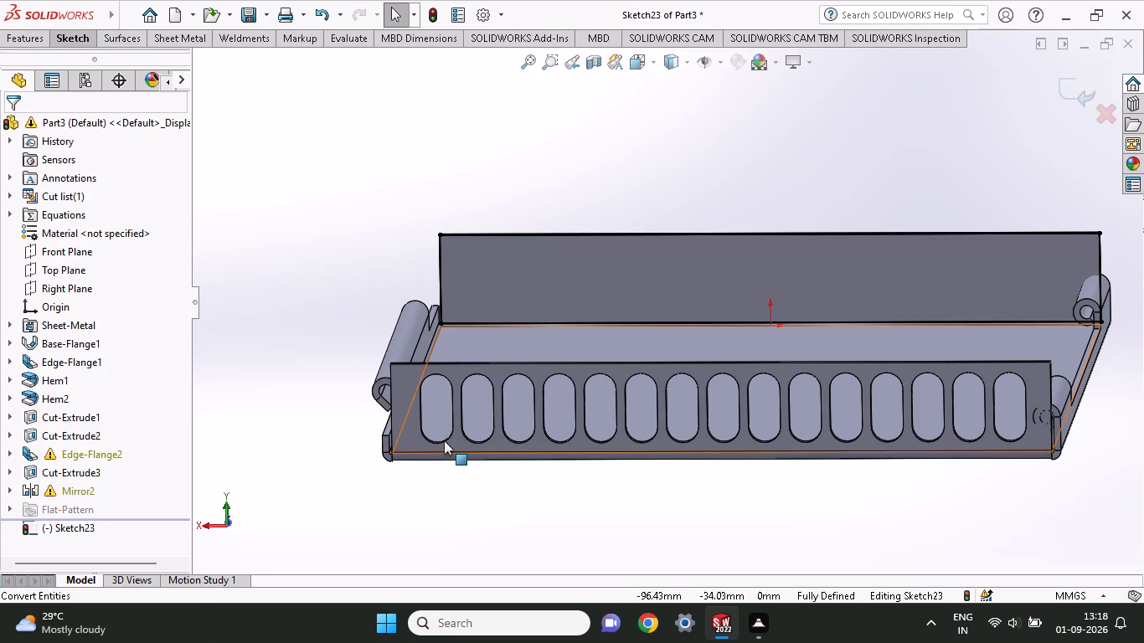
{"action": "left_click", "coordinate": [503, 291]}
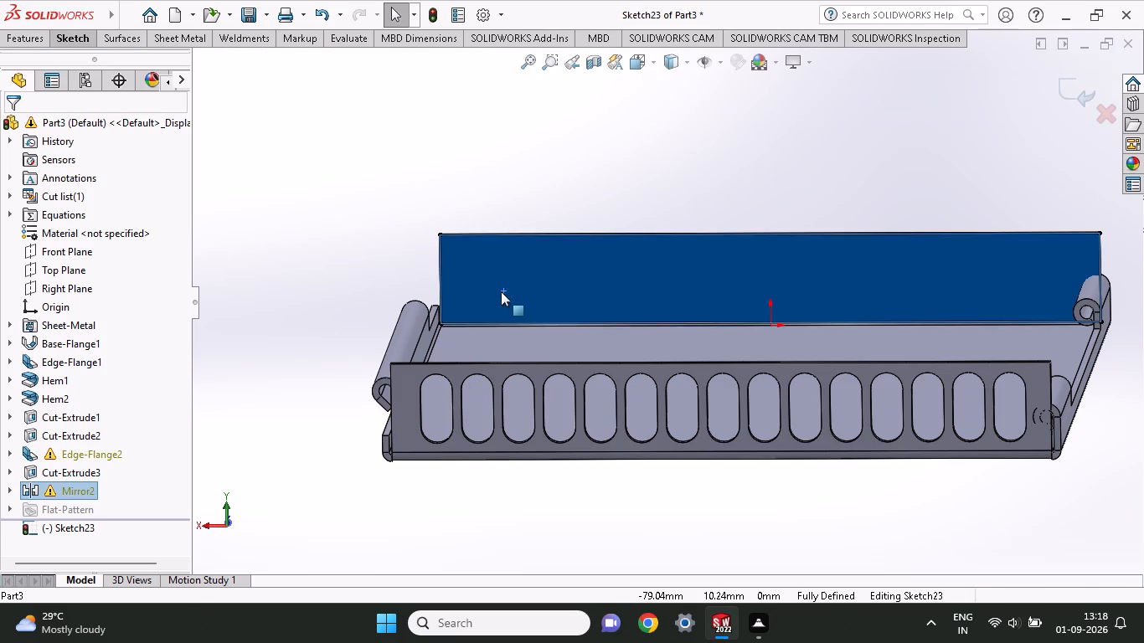
Sketch a vertical straight slot near the mirrored flange's end, about 7.3 mm wide, 13.5 mm between arc centres, centred at about (-87, 13.4).
{"action": "middle_click_drag", "start_coordinate": [624, 261], "coordinate": [633, 286]}
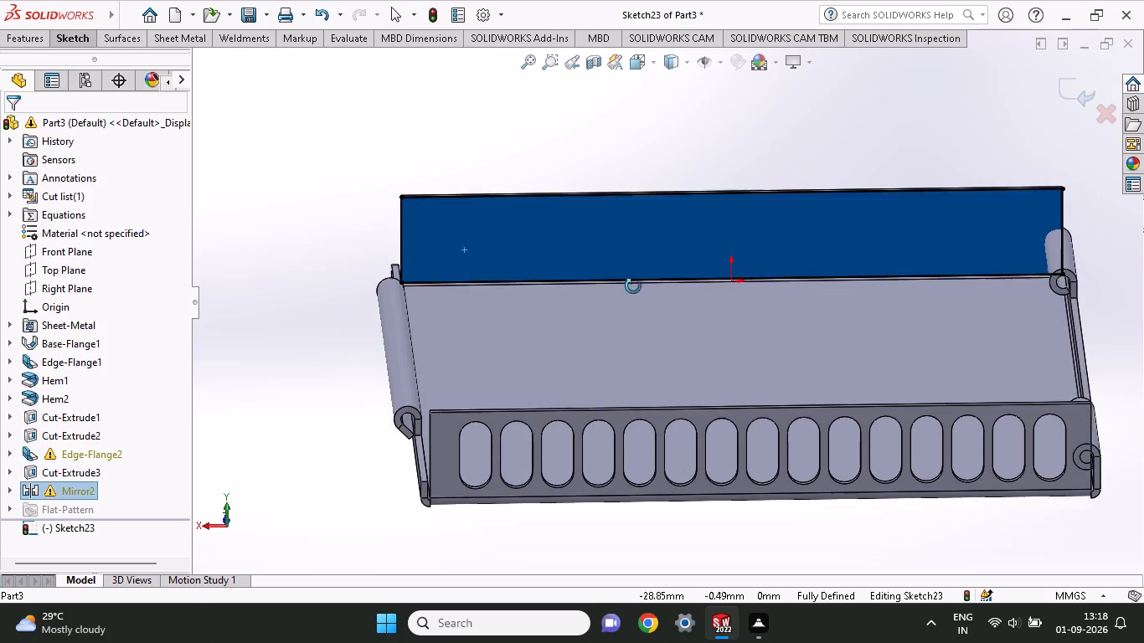
{"action": "middle_click_drag", "start_coordinate": [633, 286], "coordinate": [633, 288]}
{"action": "left_click", "coordinate": [79, 39]}
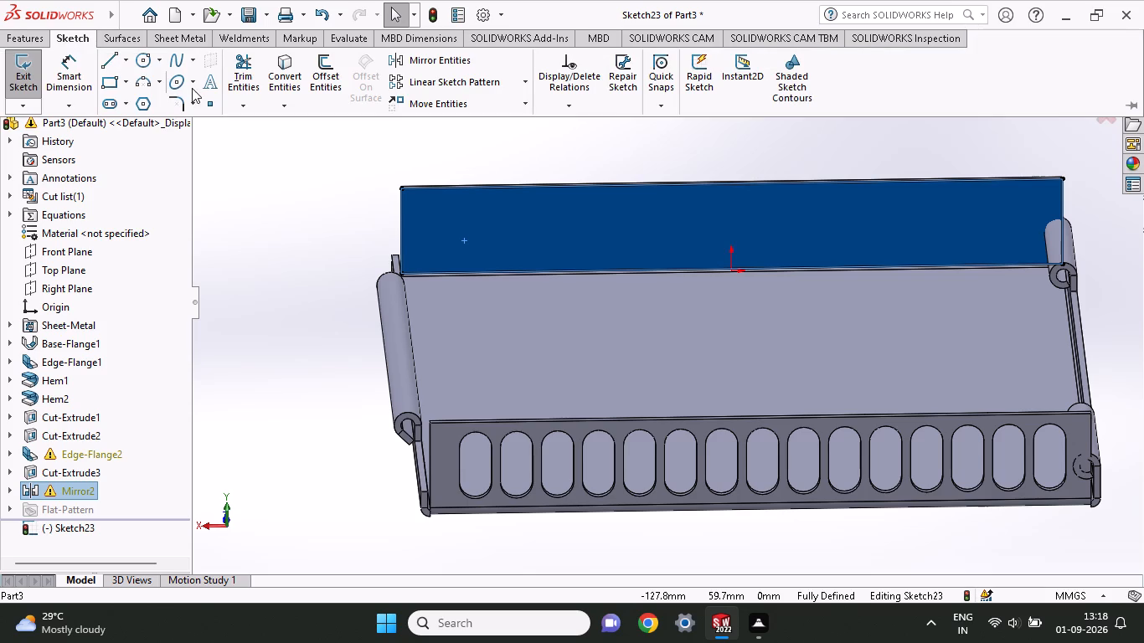
{"action": "left_click", "coordinate": [111, 101]}
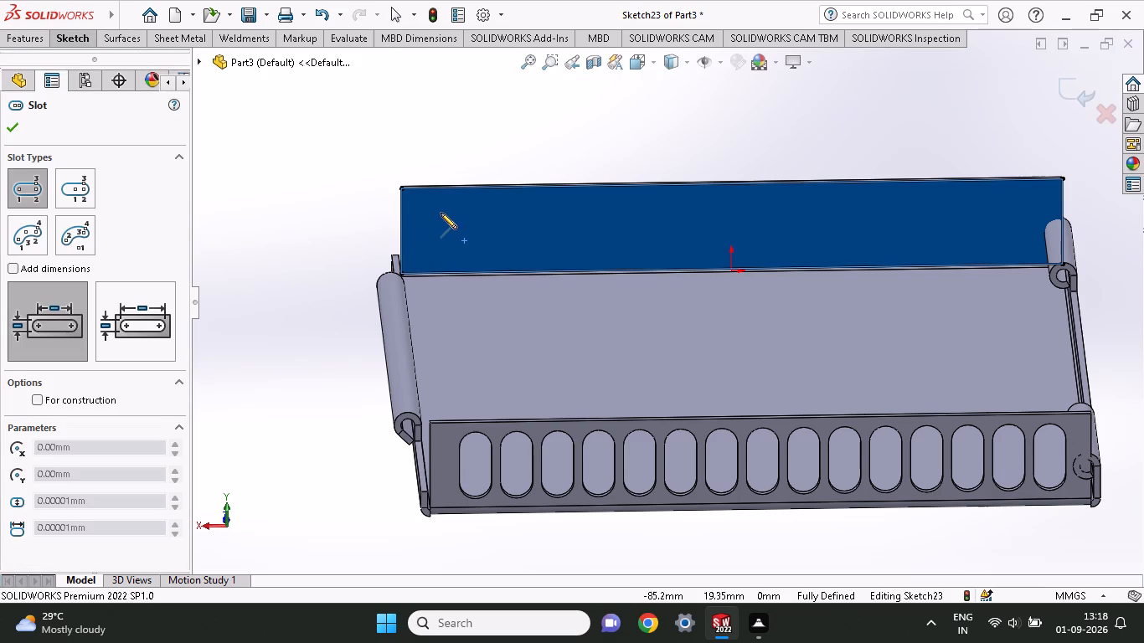
{"action": "left_click", "coordinate": [435, 210]}
{"action": "left_click", "coordinate": [435, 254]}
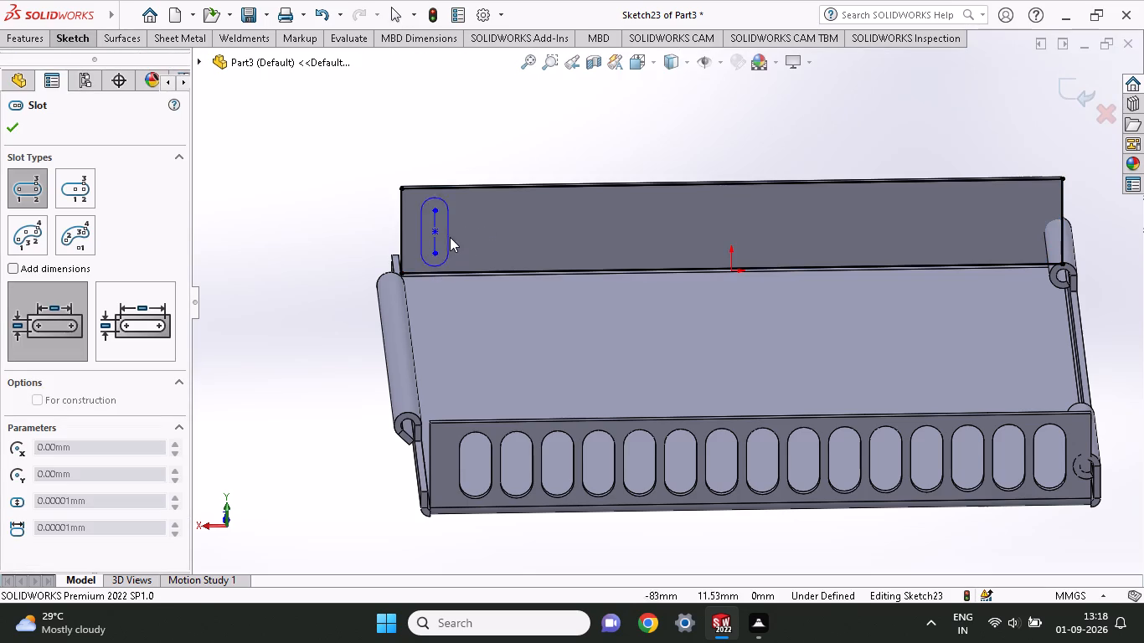
{"action": "left_click", "coordinate": [447, 233]}
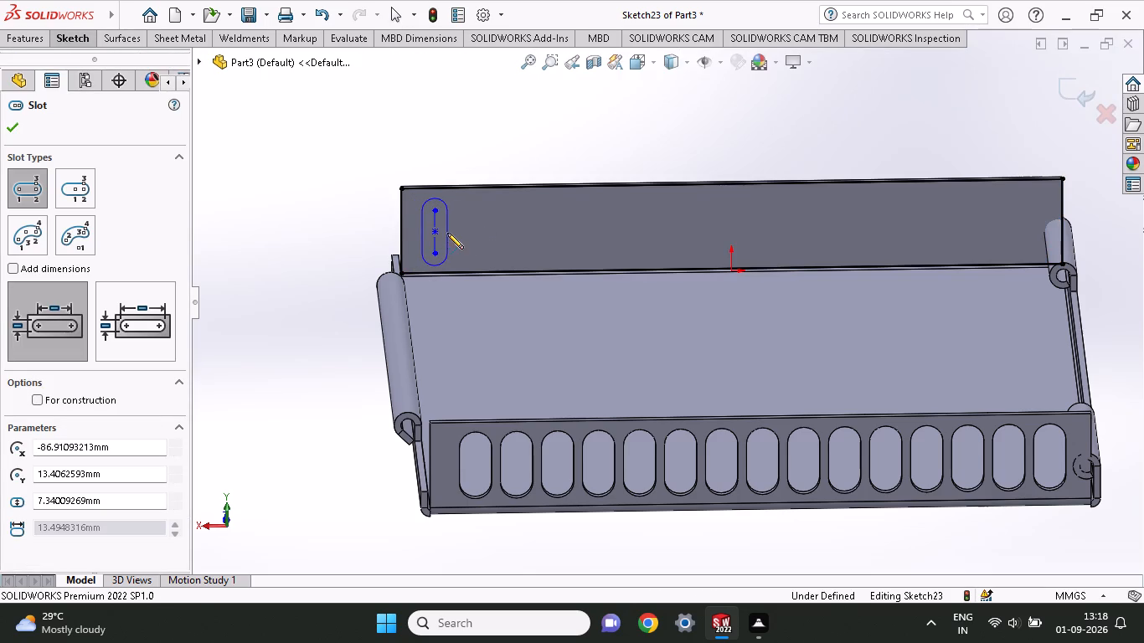
Draw a horizontal centerline about 185 mm long from the slot's centre to just past the flange's opposite end.
{"action": "left_click", "coordinate": [21, 38]}
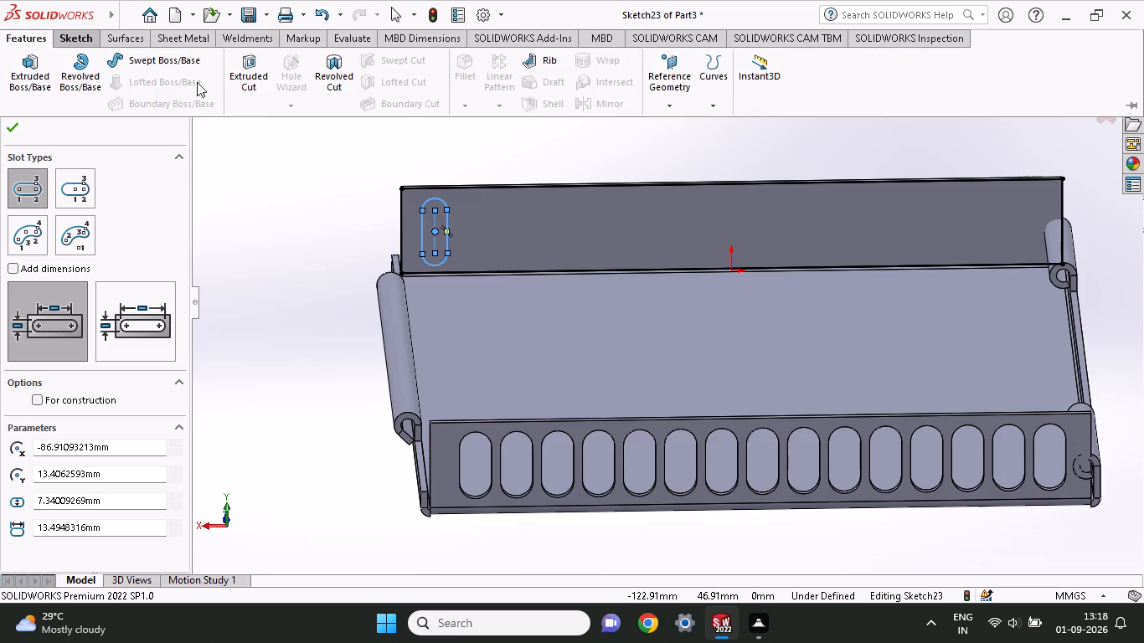
{"action": "left_click", "coordinate": [70, 41]}
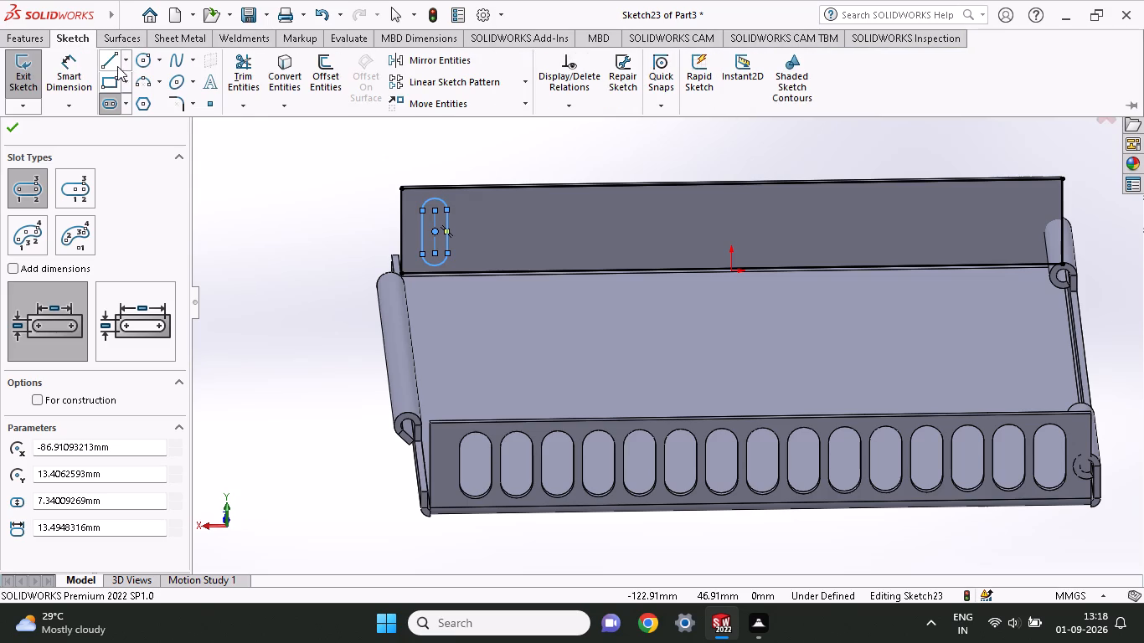
{"action": "left_click", "coordinate": [126, 62]}
{"action": "left_click", "coordinate": [125, 96]}
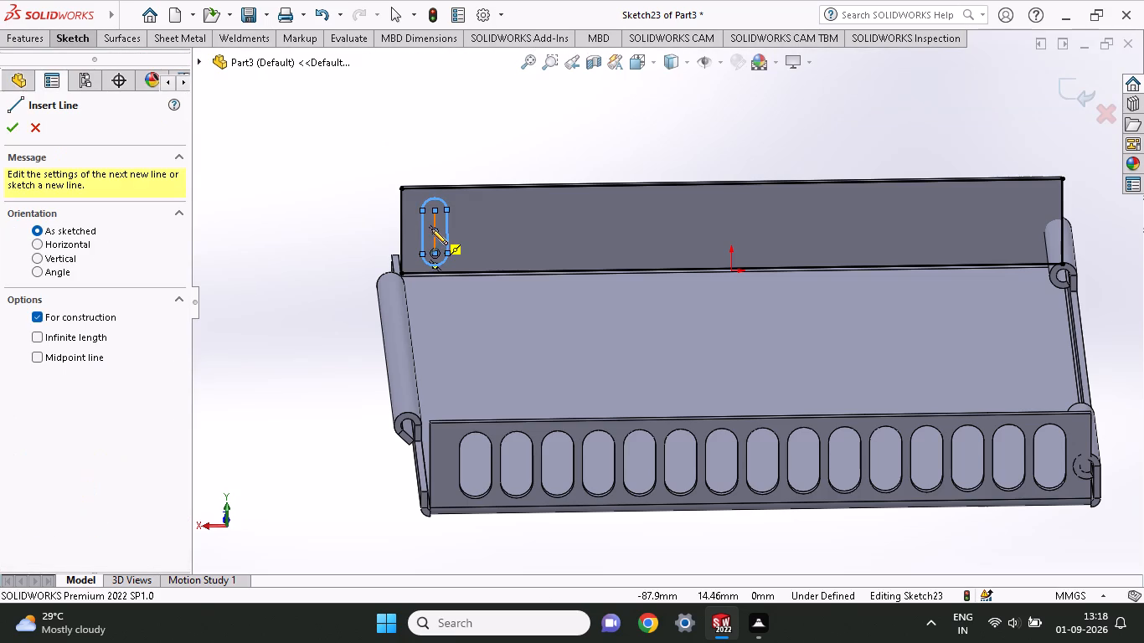
{"action": "left_click", "coordinate": [433, 233]}
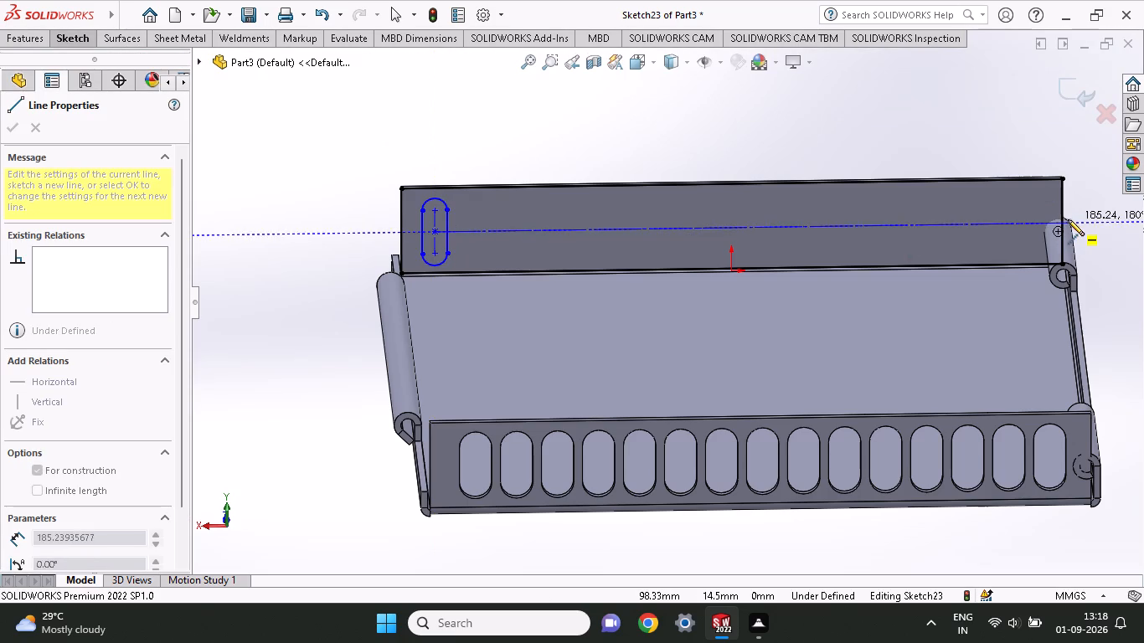
{"action": "left_click", "coordinate": [1068, 219]}
{"action": "right_click", "coordinate": [750, 211]}
{"action": "left_click", "coordinate": [793, 221]}
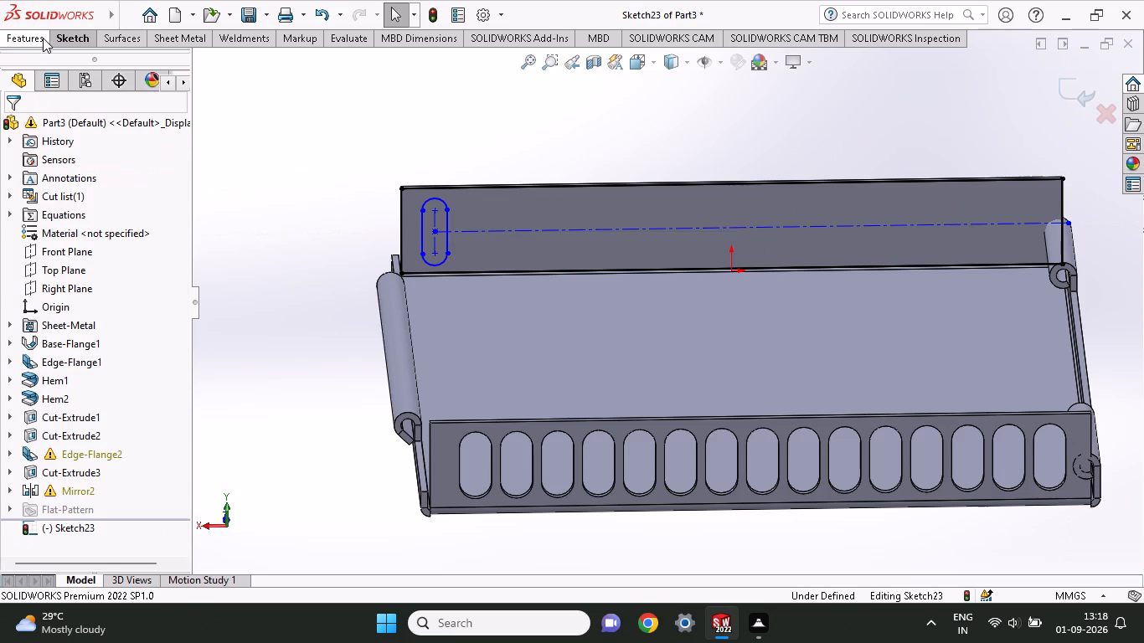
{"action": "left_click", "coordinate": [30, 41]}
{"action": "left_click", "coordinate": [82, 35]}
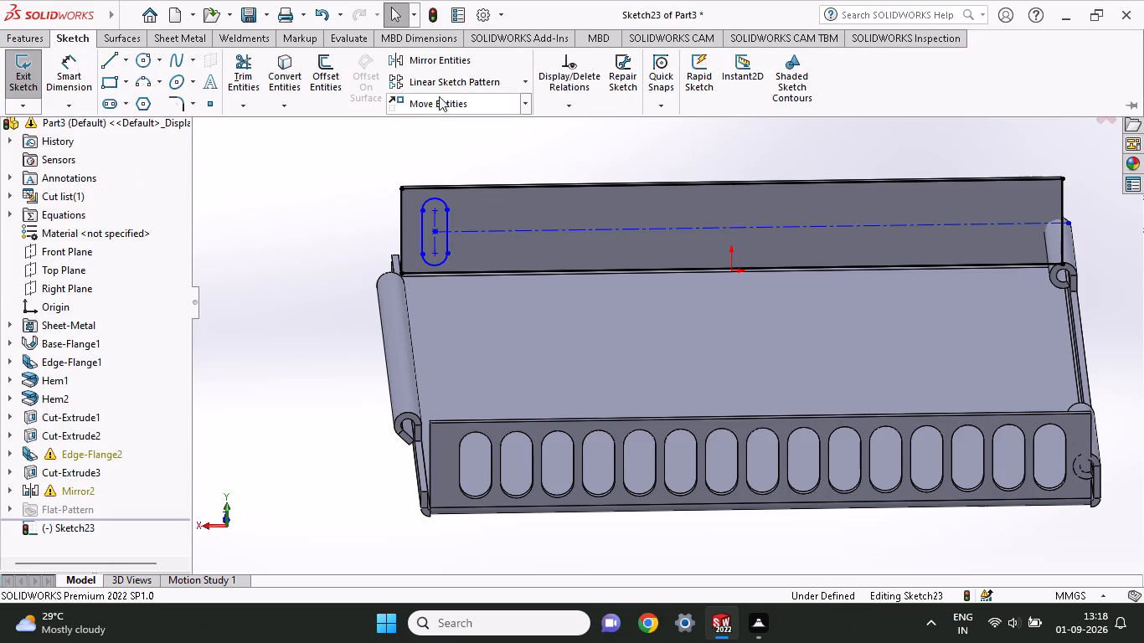
Pattern the slot linearly along the X-axis of the mirrored flange, with 15 instances at 12 mm spacing.
{"action": "left_click", "coordinate": [446, 82]}
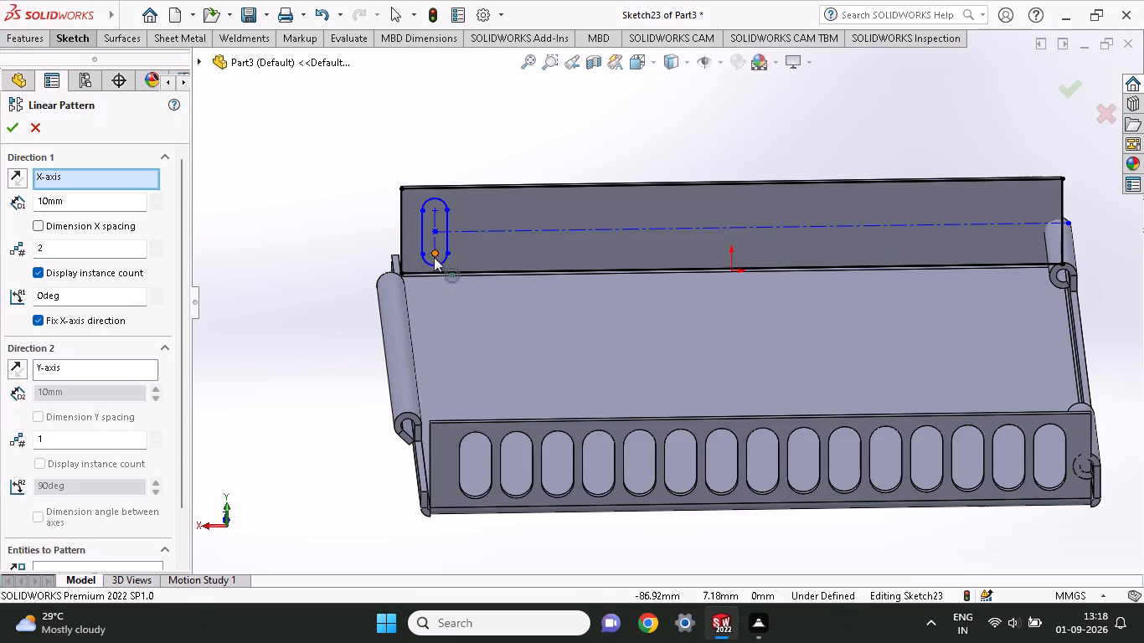
{"action": "left_click_drag", "start_coordinate": [64, 248], "coordinate": [0, 260]}
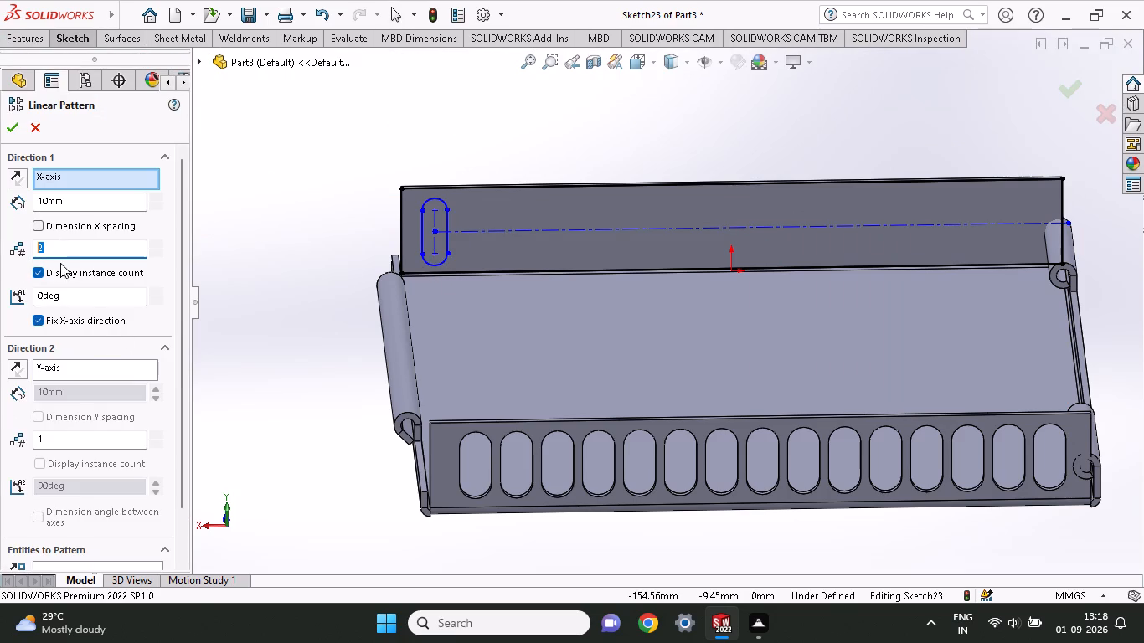
{"action": "key", "text": "1"}
{"action": "key", "text": "5"}
{"action": "key", "text": "Return"}
{"action": "left_click_drag", "start_coordinate": [75, 198], "coordinate": [0, 221]}
{"action": "type", "text": "12"}
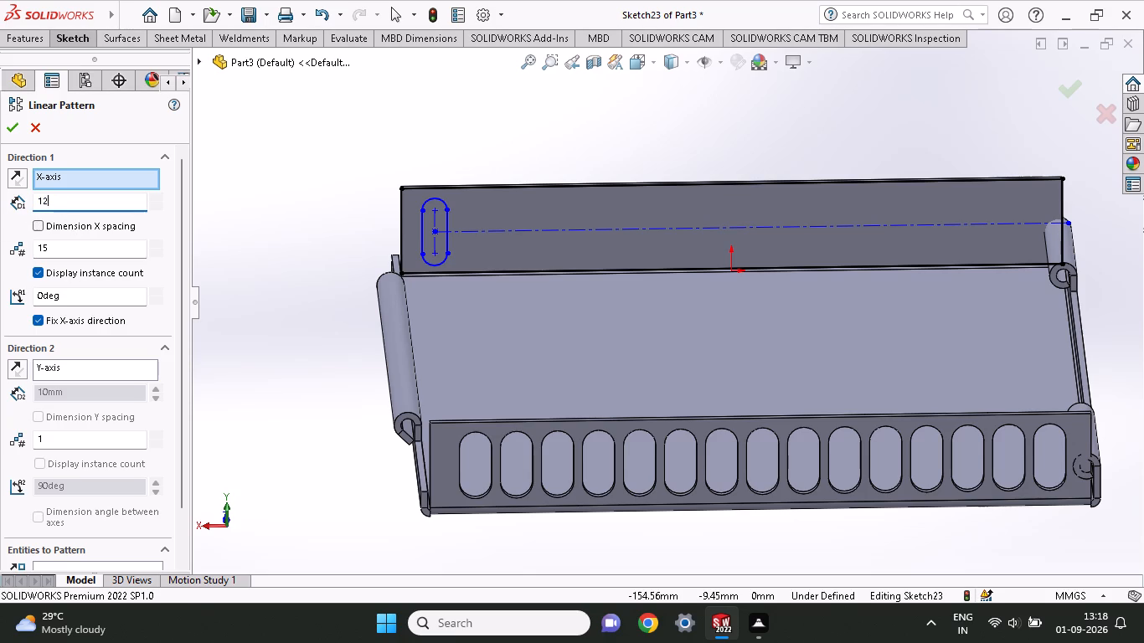
{"action": "scroll", "coordinate": [22, 521], "scroll_direction": "down", "scroll_amount": 1}
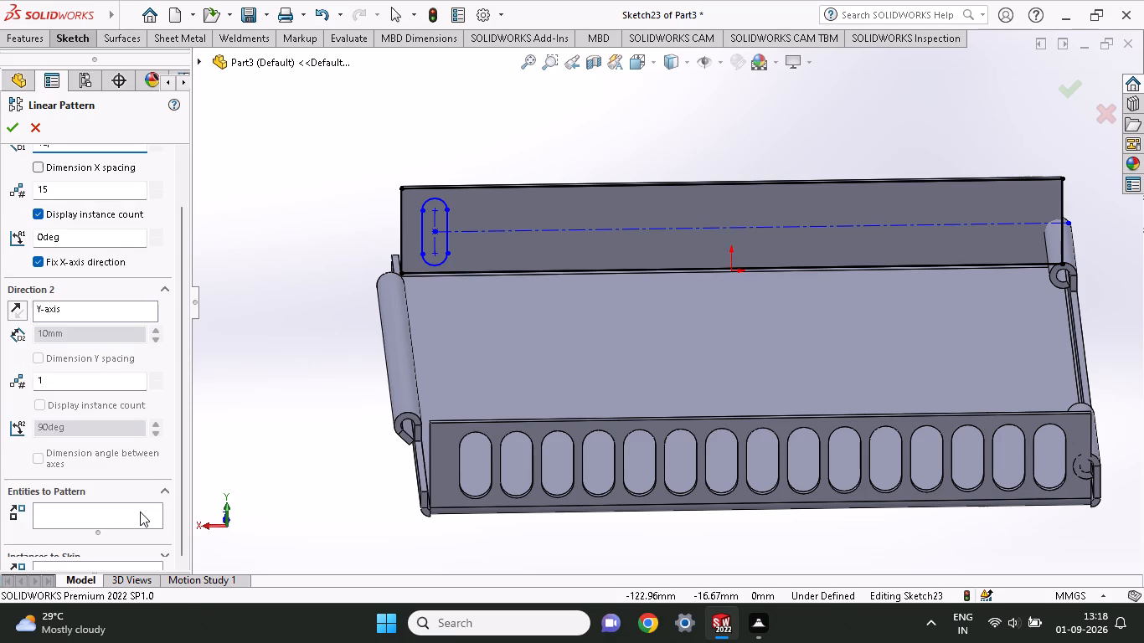
{"action": "left_click", "coordinate": [113, 516]}
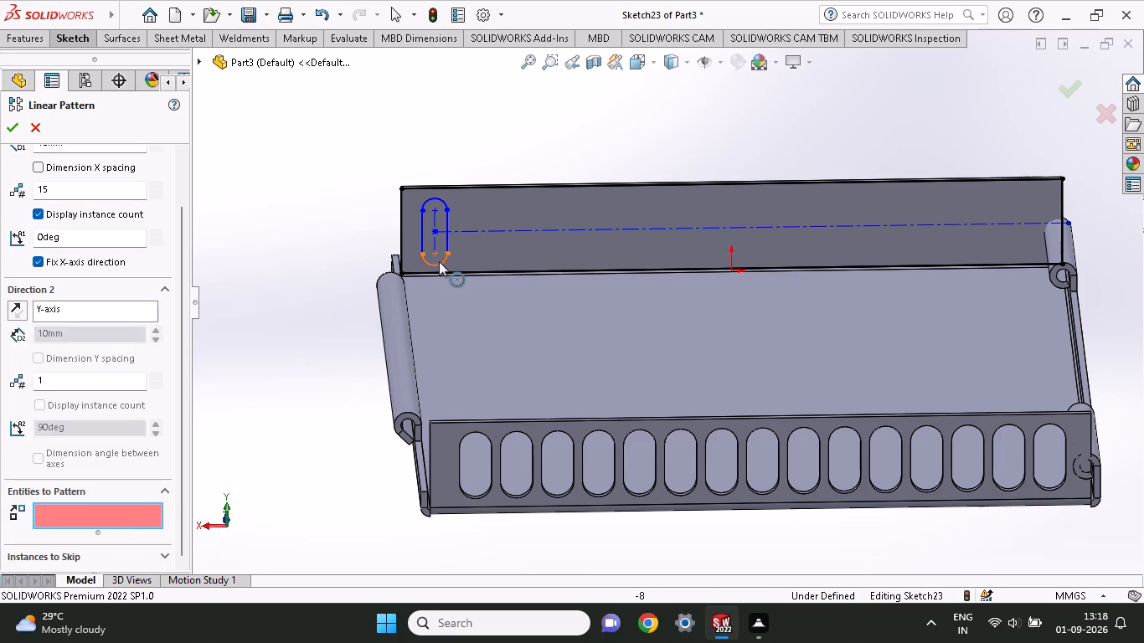
{"action": "left_click", "coordinate": [439, 261]}
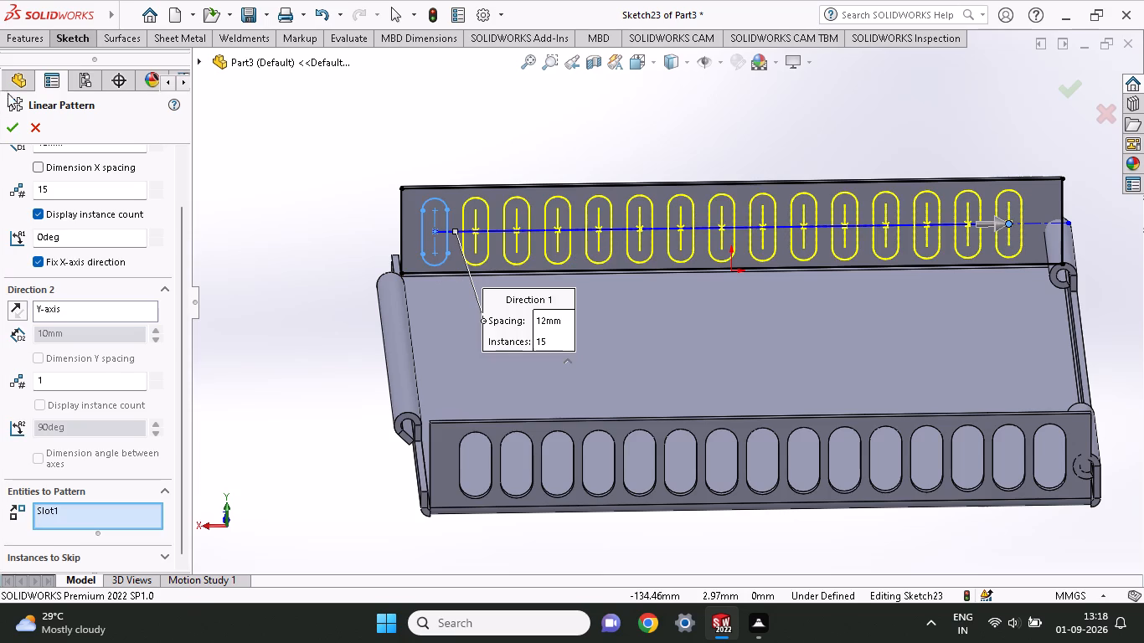
{"action": "left_click", "coordinate": [6, 134]}
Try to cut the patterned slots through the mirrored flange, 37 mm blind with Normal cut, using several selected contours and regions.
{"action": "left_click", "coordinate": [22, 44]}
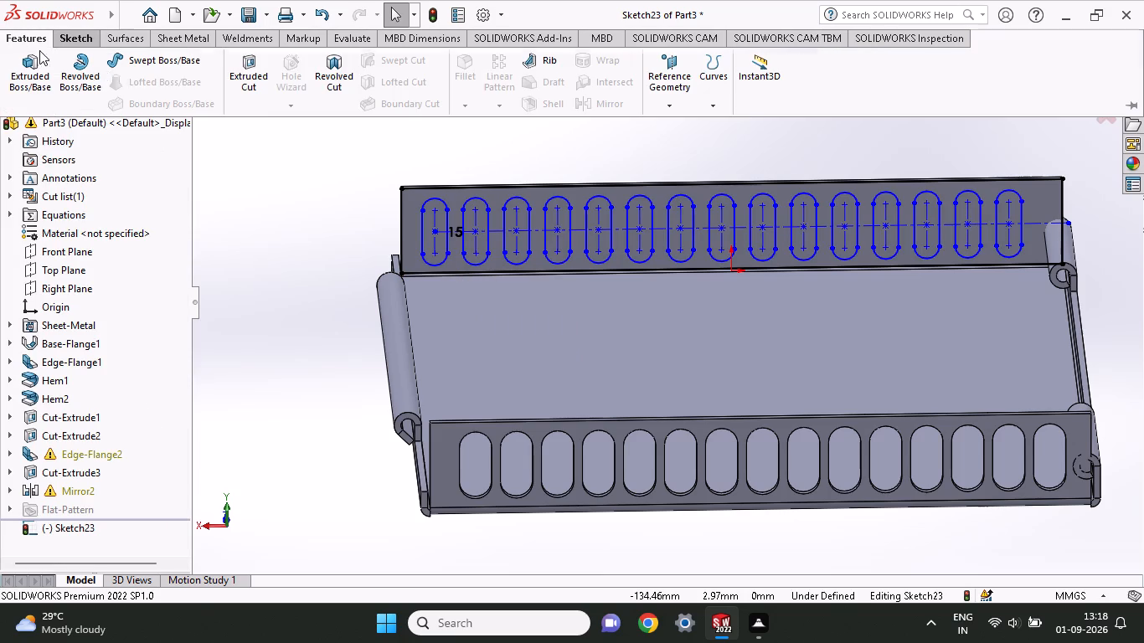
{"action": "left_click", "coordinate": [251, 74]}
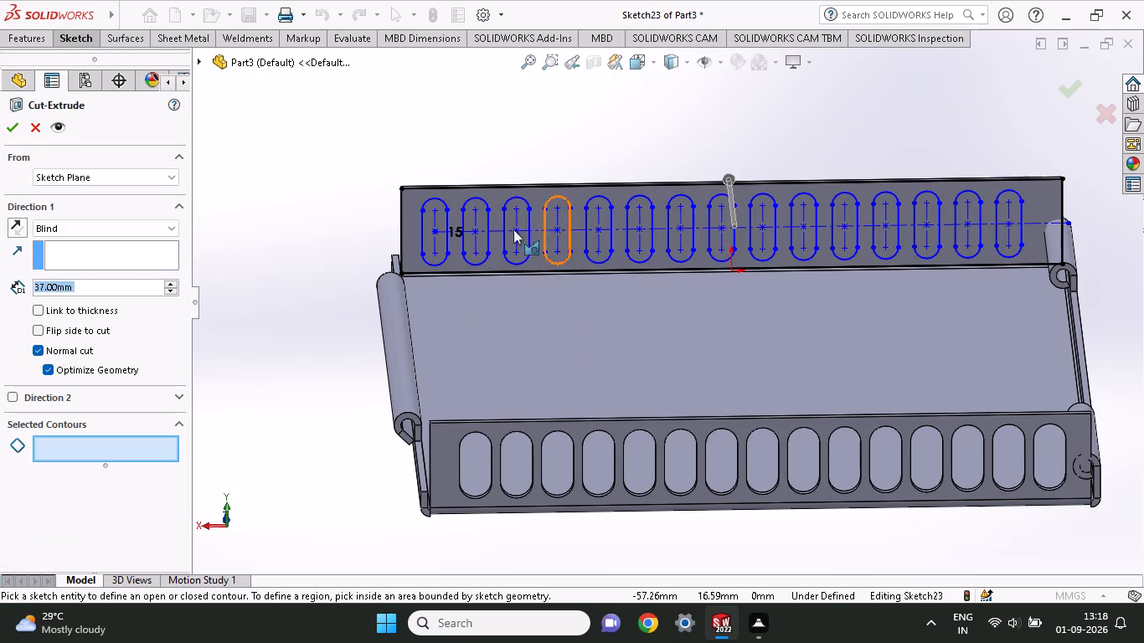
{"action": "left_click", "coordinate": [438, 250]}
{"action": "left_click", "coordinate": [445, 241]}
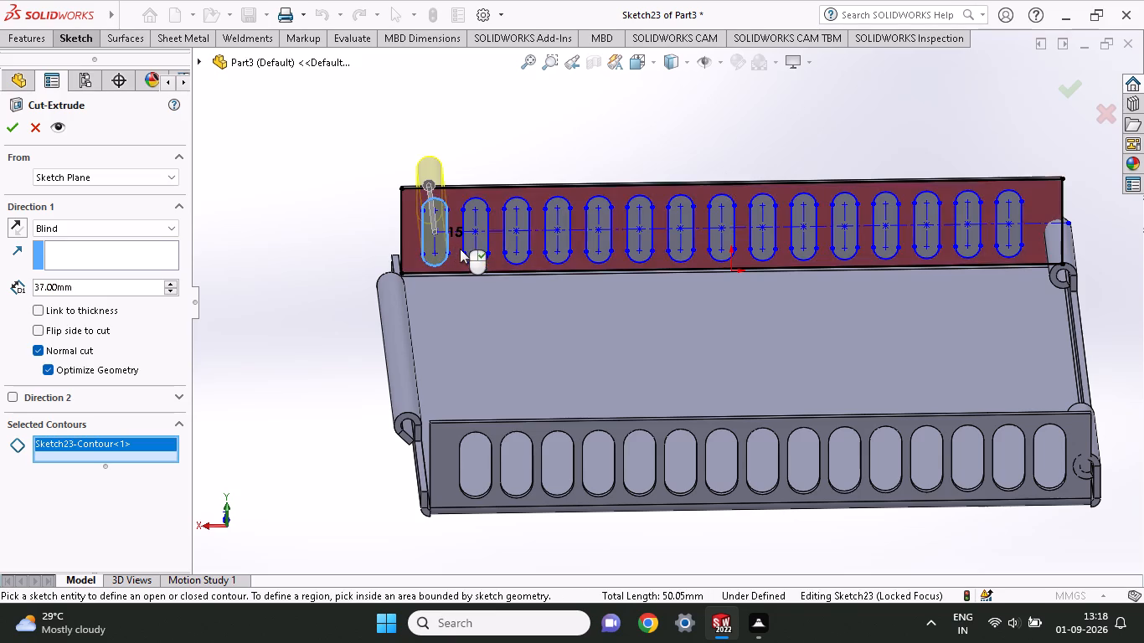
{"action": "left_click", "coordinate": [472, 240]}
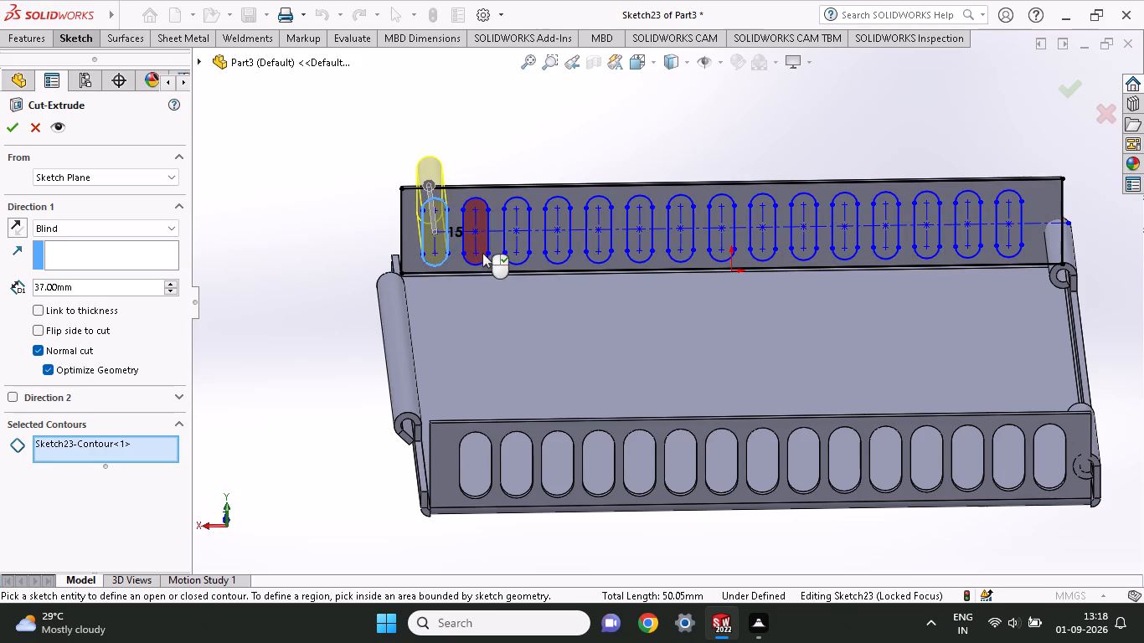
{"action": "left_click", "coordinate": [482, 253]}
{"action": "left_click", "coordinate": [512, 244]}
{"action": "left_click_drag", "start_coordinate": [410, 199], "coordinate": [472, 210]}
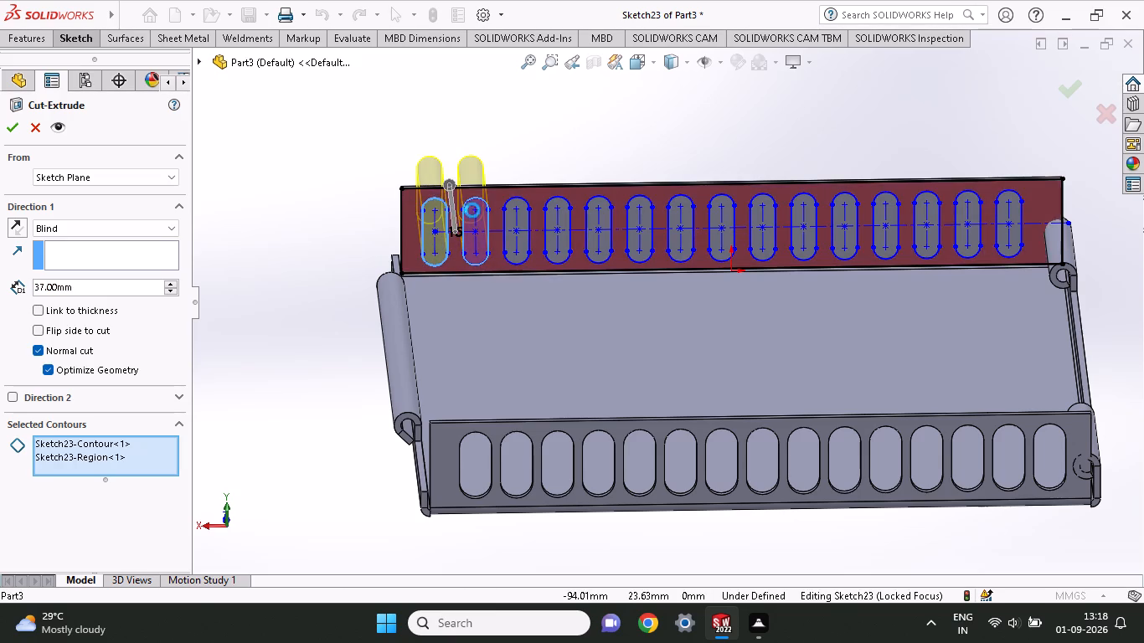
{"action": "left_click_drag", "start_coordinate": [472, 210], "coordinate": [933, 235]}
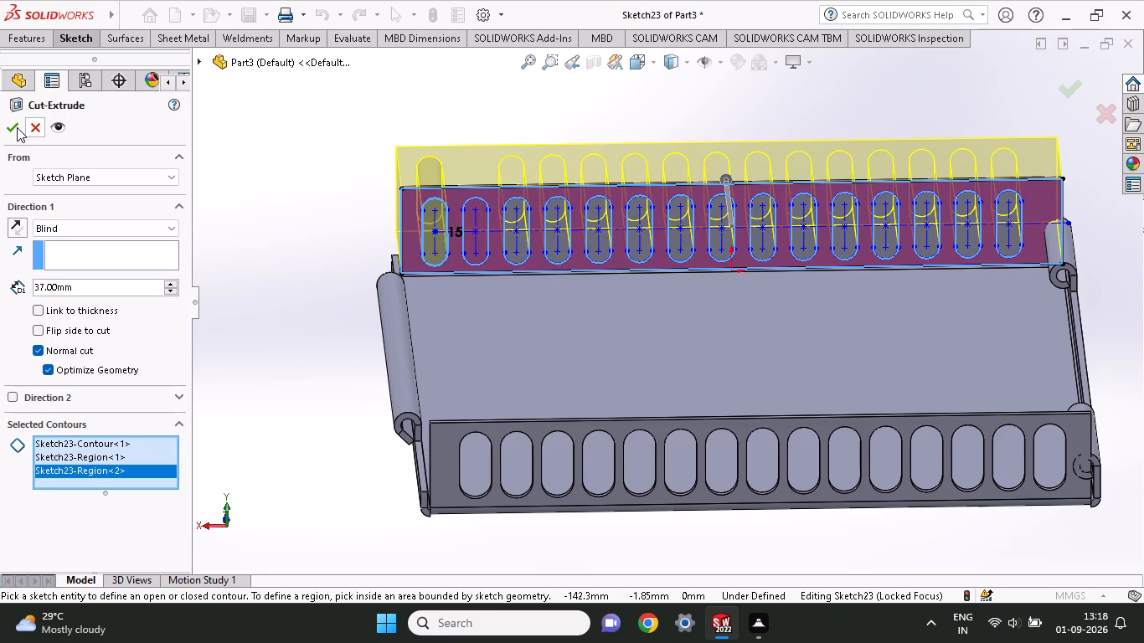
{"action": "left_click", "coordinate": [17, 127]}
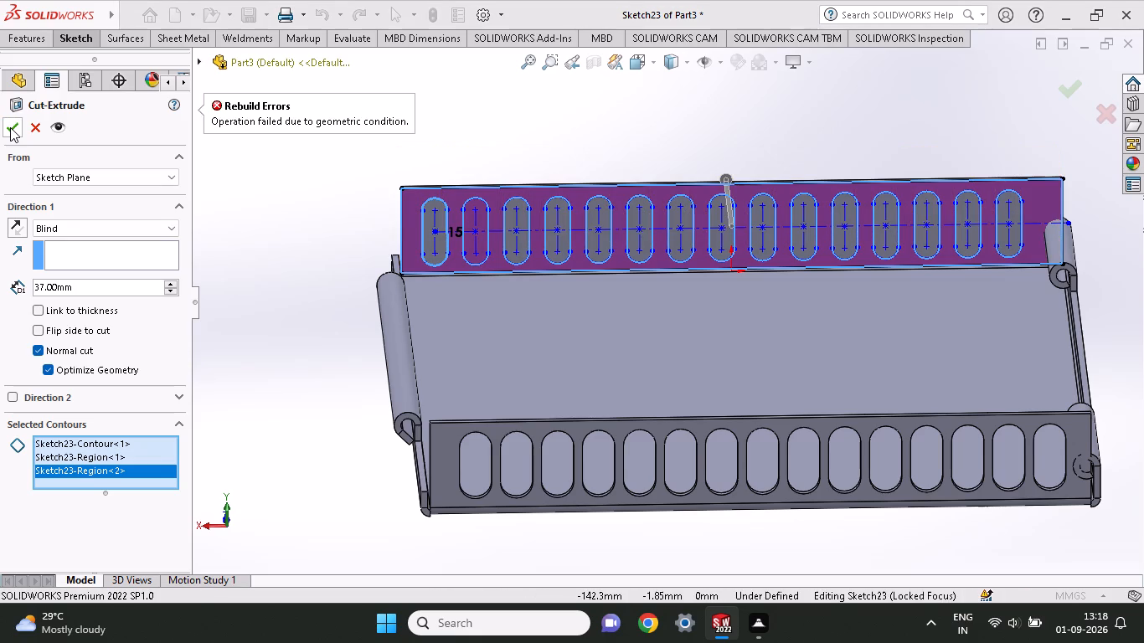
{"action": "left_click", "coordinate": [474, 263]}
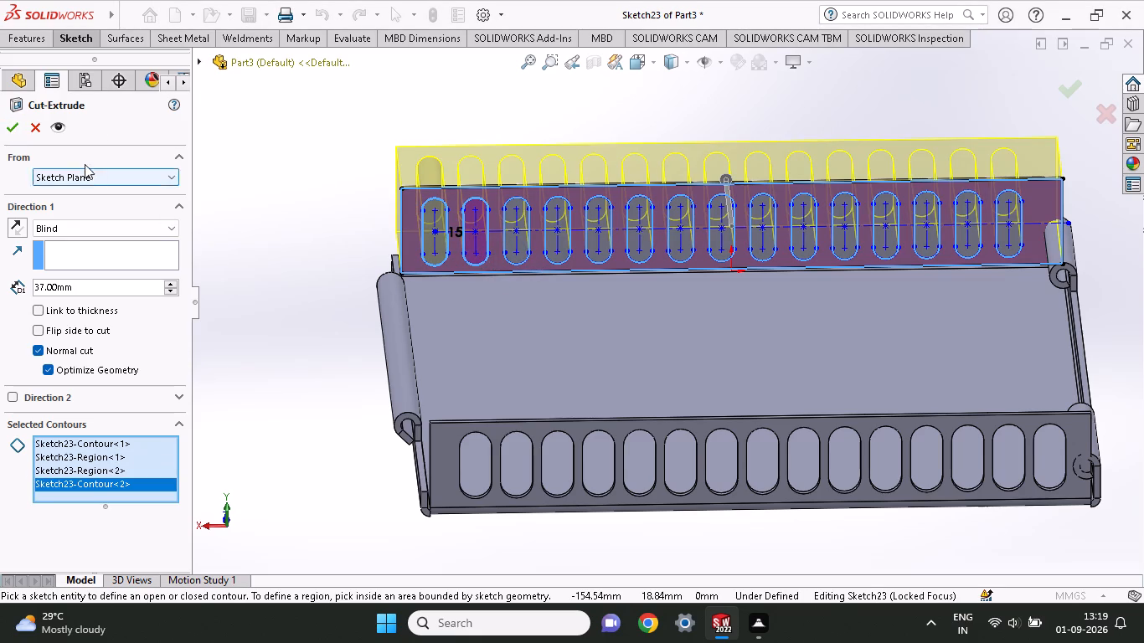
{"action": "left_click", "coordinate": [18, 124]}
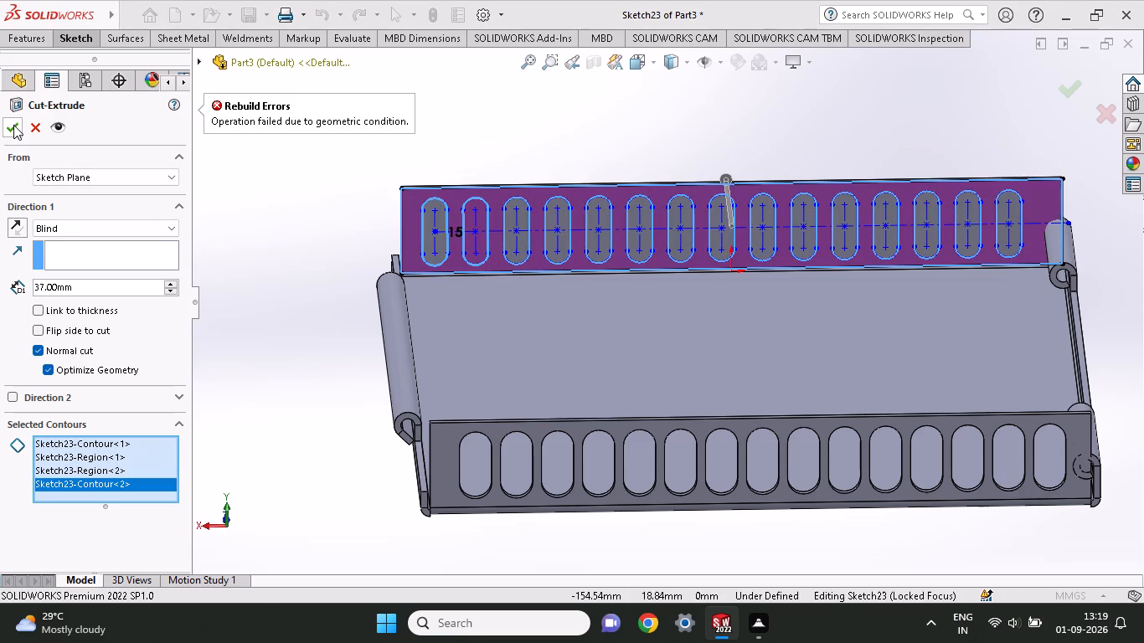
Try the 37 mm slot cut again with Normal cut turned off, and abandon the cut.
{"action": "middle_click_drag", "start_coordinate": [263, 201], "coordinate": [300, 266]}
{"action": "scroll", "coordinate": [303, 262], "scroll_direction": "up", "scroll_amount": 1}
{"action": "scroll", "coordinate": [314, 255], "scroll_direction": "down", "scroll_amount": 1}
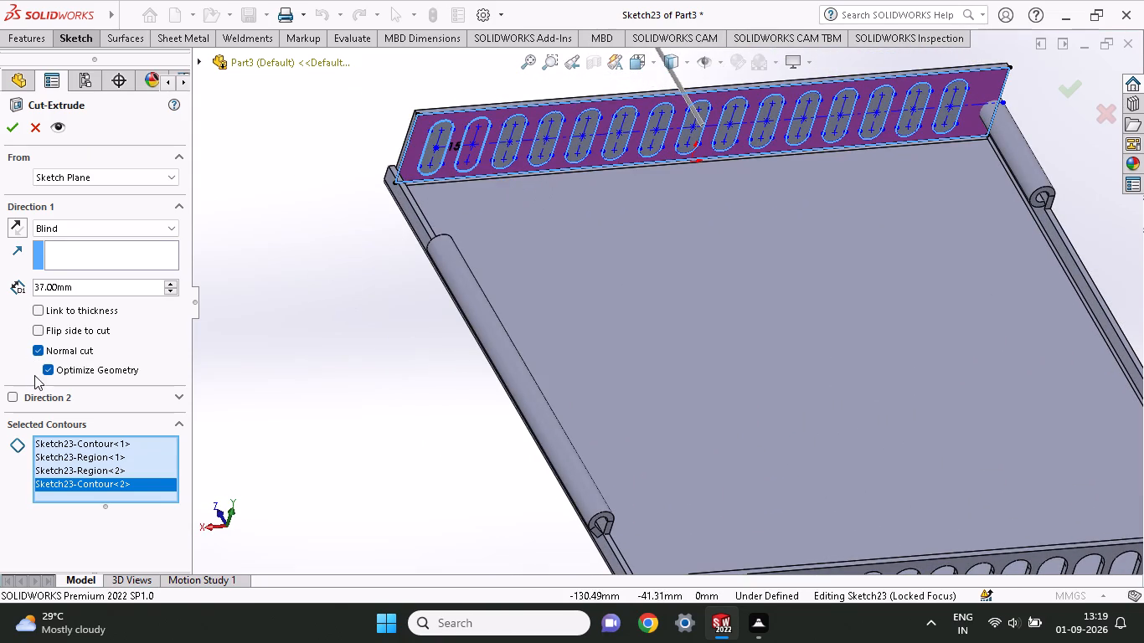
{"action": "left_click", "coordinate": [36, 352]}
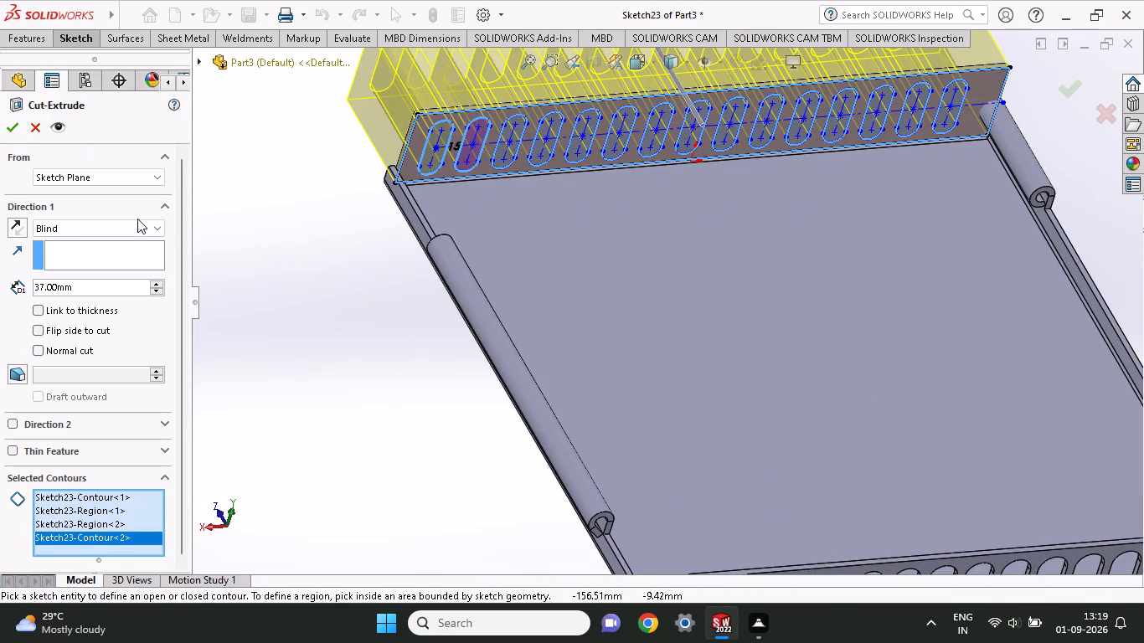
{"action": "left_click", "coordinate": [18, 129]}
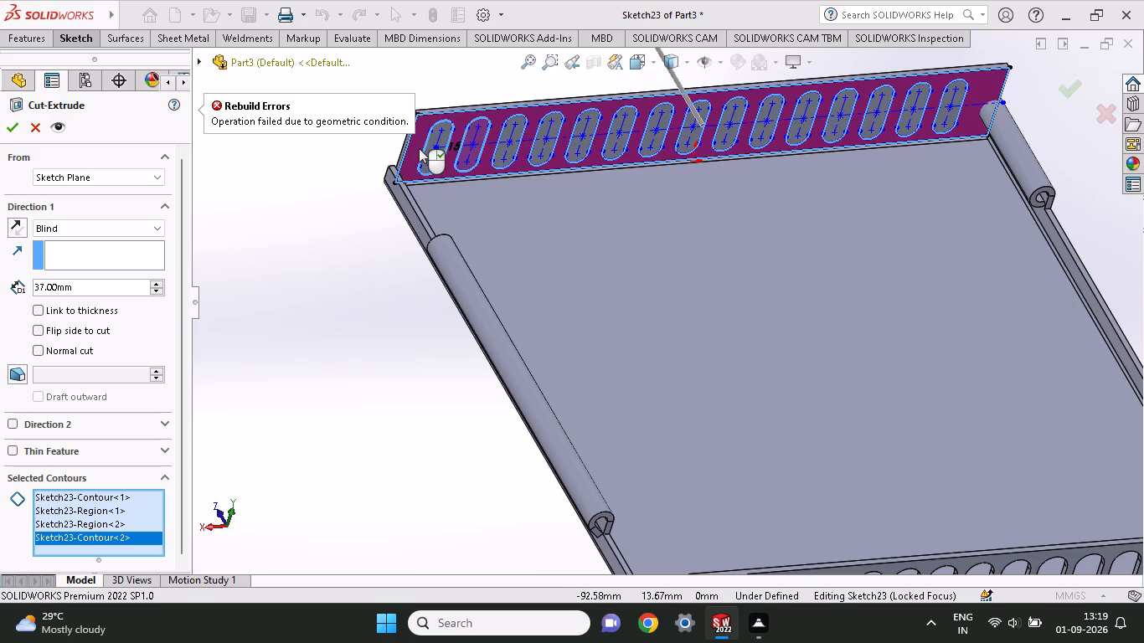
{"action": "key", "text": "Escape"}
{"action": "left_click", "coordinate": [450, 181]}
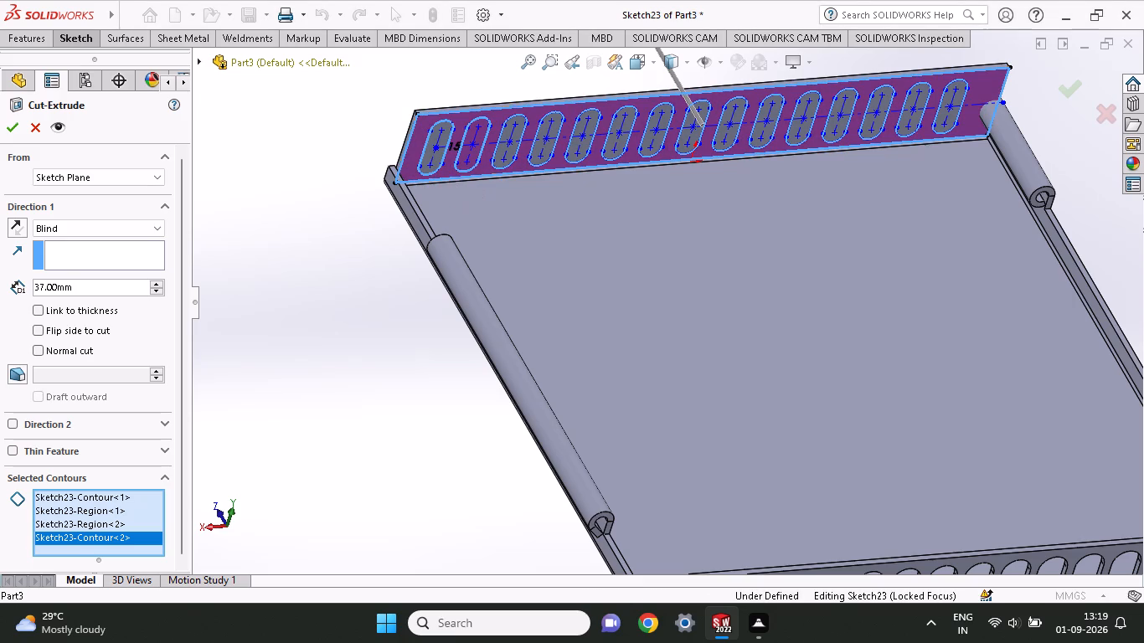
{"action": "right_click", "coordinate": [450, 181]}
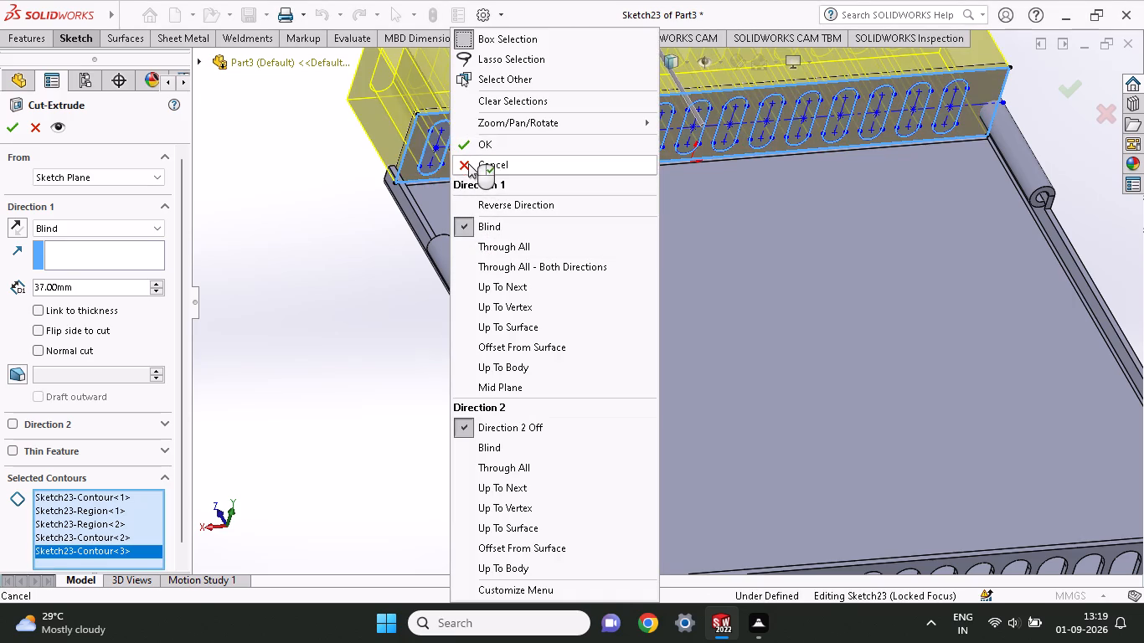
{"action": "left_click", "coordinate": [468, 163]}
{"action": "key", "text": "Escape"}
Delete the converted lines along the mirrored flange's long bend-side edge and its short edge beside the first slot from the sketch.
{"action": "left_click", "coordinate": [457, 180]}
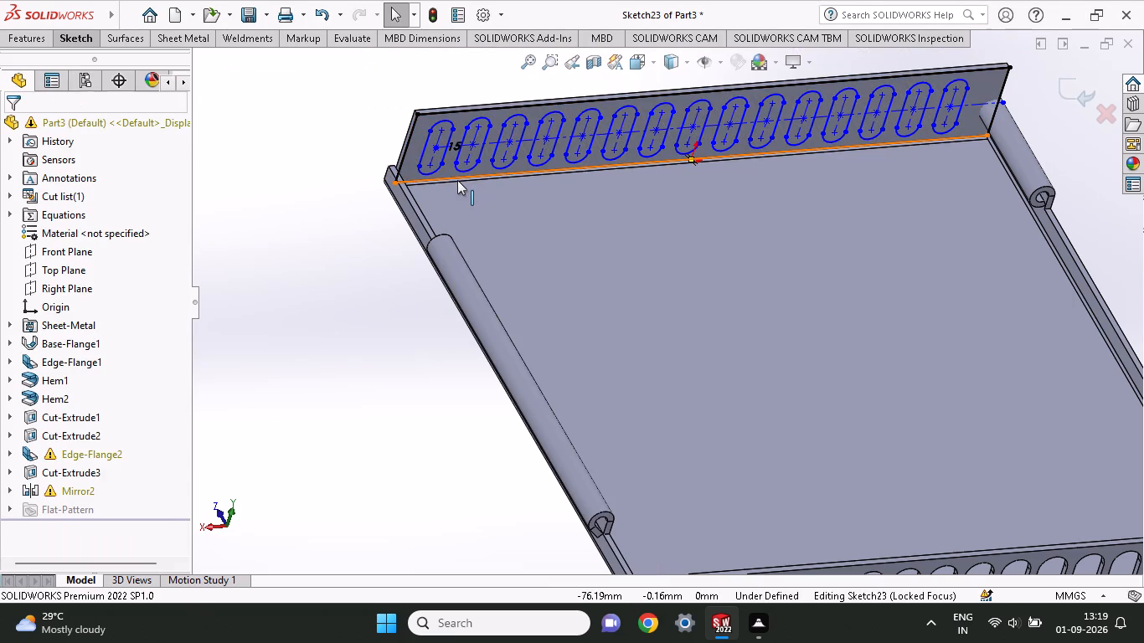
{"action": "key", "text": "Escape"}
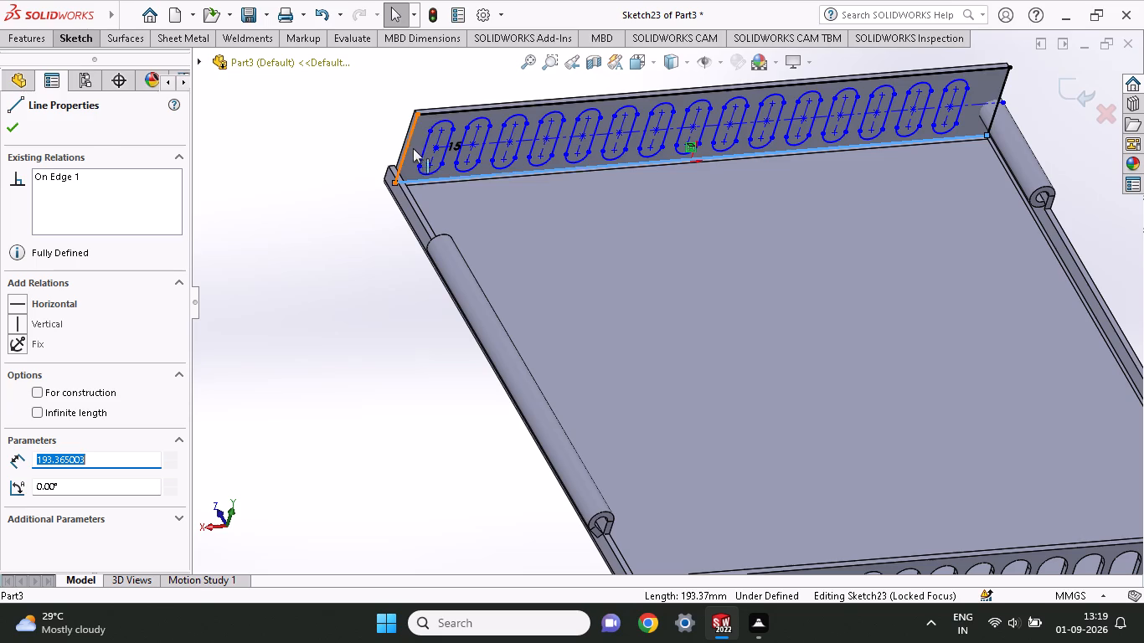
{"action": "right_click", "coordinate": [427, 180]}
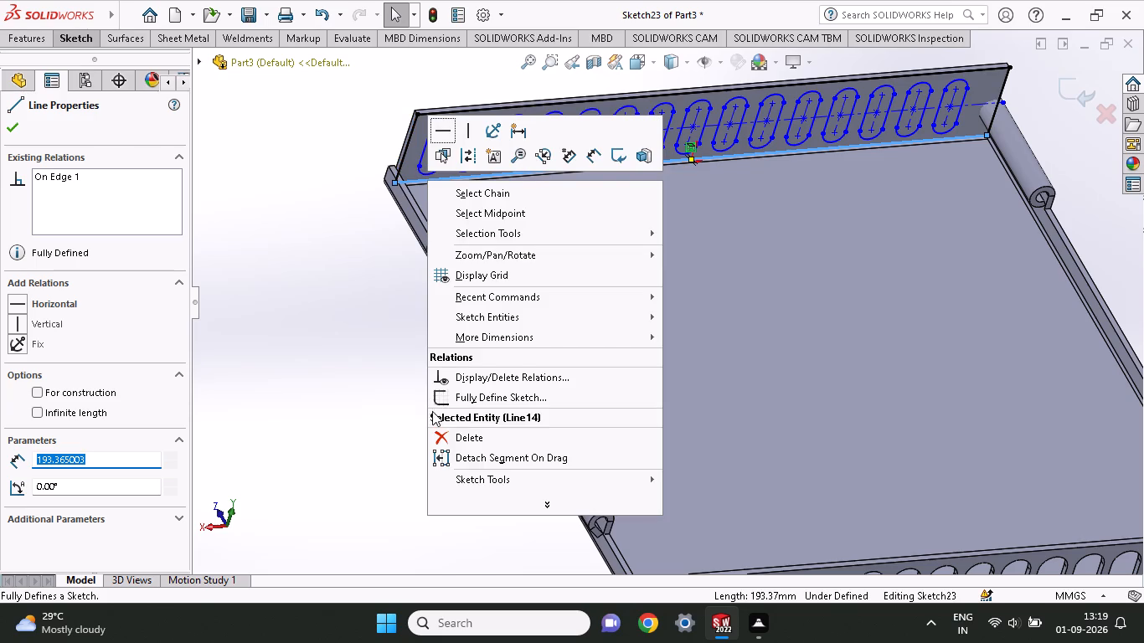
{"action": "left_click", "coordinate": [448, 427]}
{"action": "left_click", "coordinate": [448, 435]}
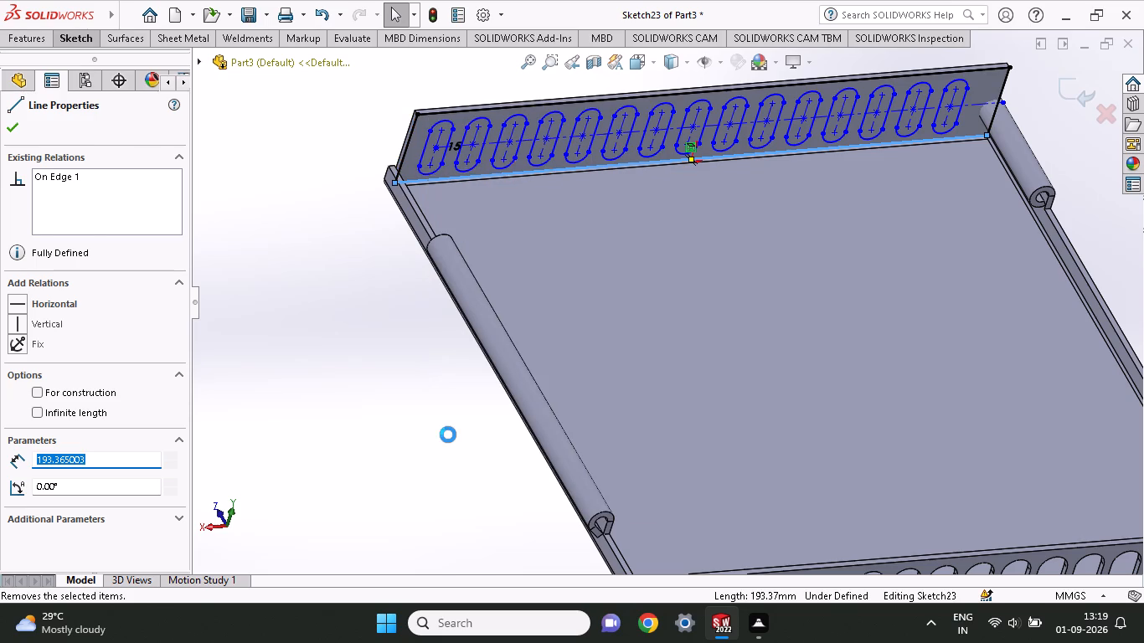
{"action": "left_click", "coordinate": [399, 170]}
{"action": "right_click", "coordinate": [399, 170]}
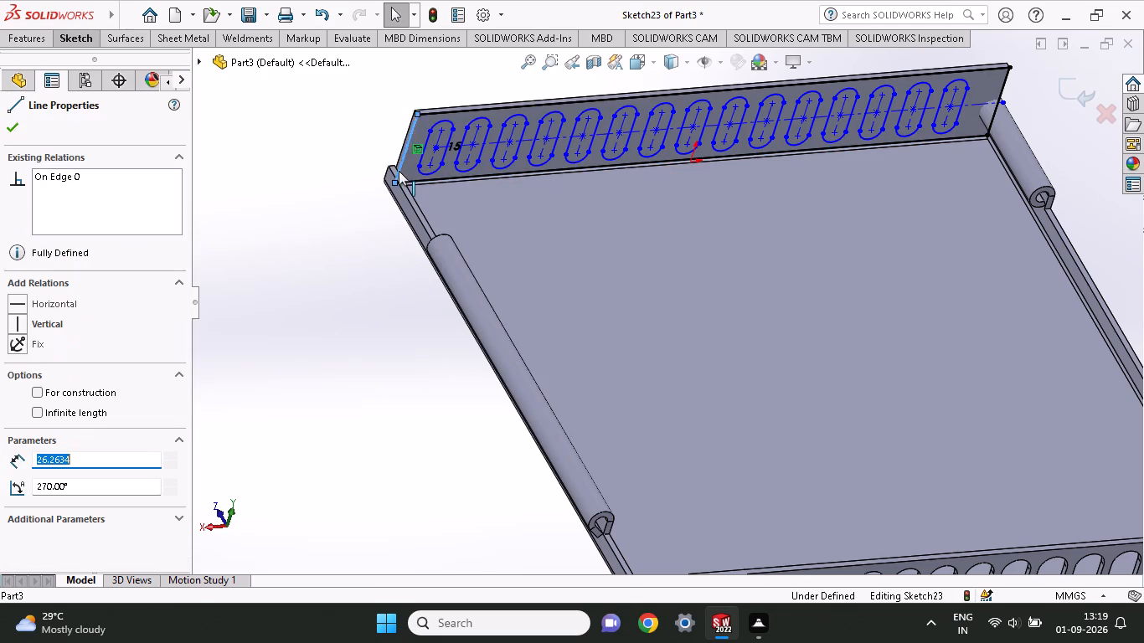
{"action": "left_click", "coordinate": [430, 430]}
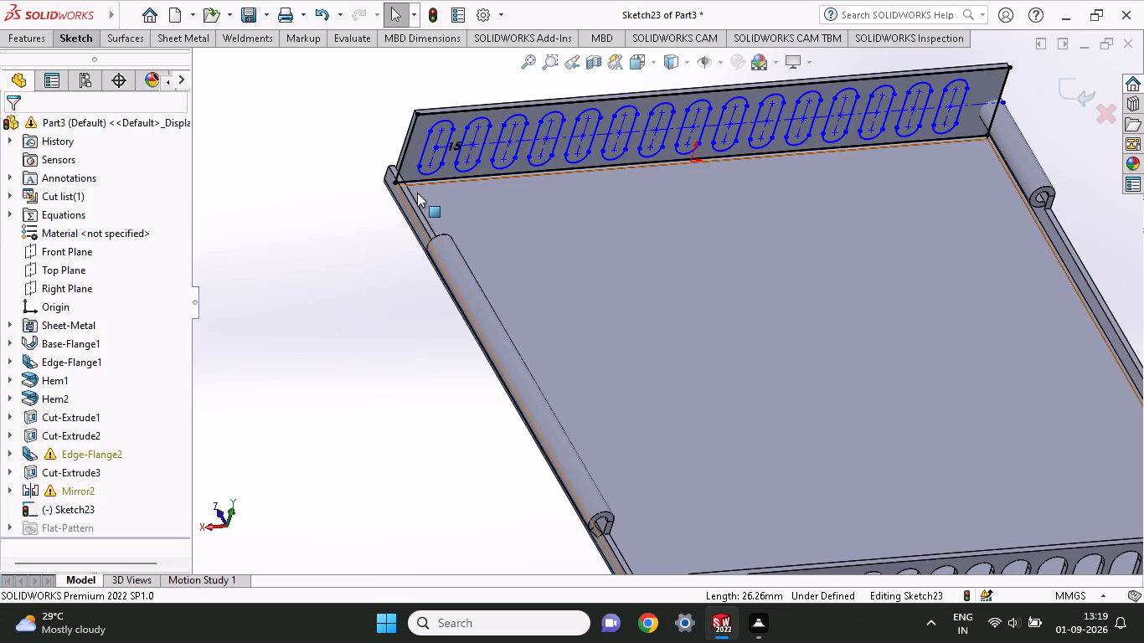
{"action": "left_click", "coordinate": [400, 172]}
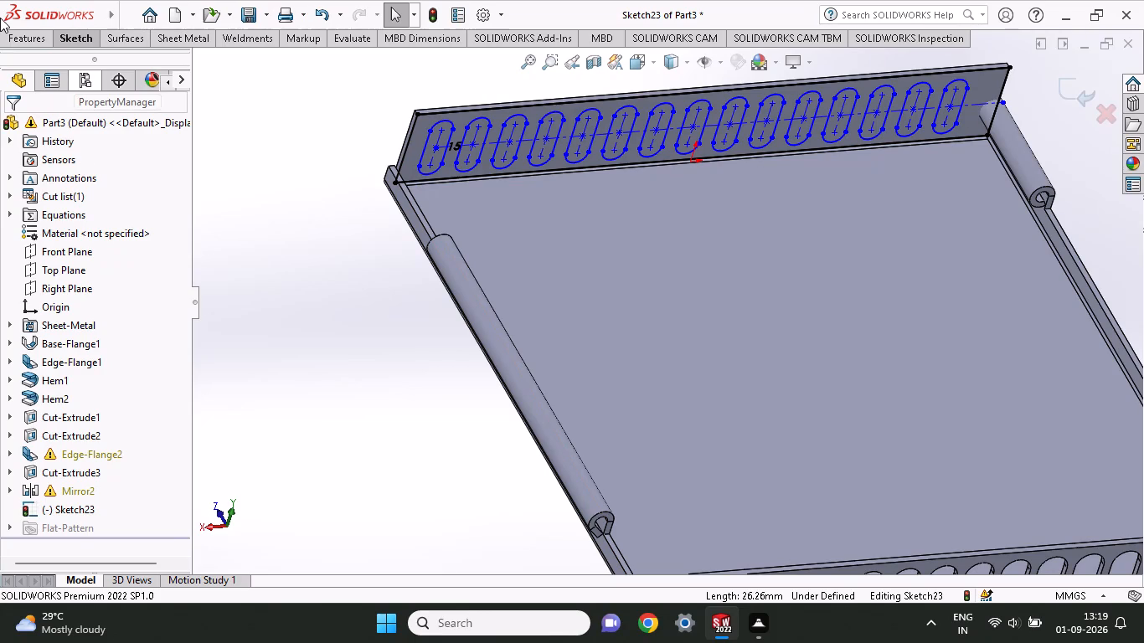
Extrude-cut the first slot contour at the mirrored flange's end, 37 mm blind with Normal cut.
{"action": "left_click", "coordinate": [15, 33]}
{"action": "left_click", "coordinate": [239, 78]}
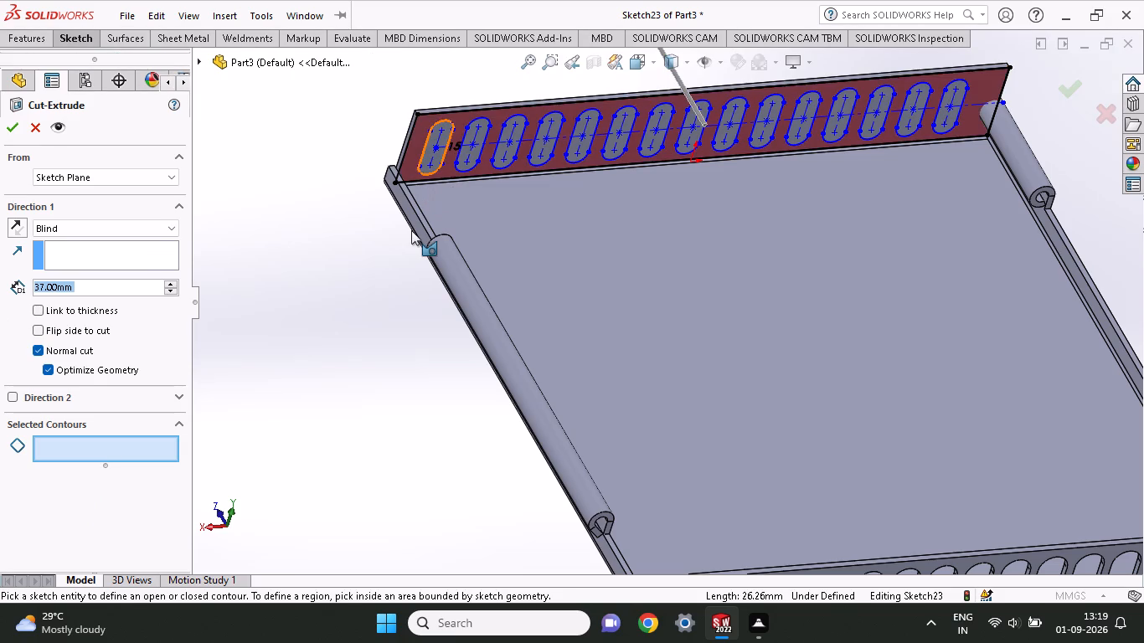
{"action": "left_click", "coordinate": [436, 168]}
{"action": "left_click", "coordinate": [469, 162]}
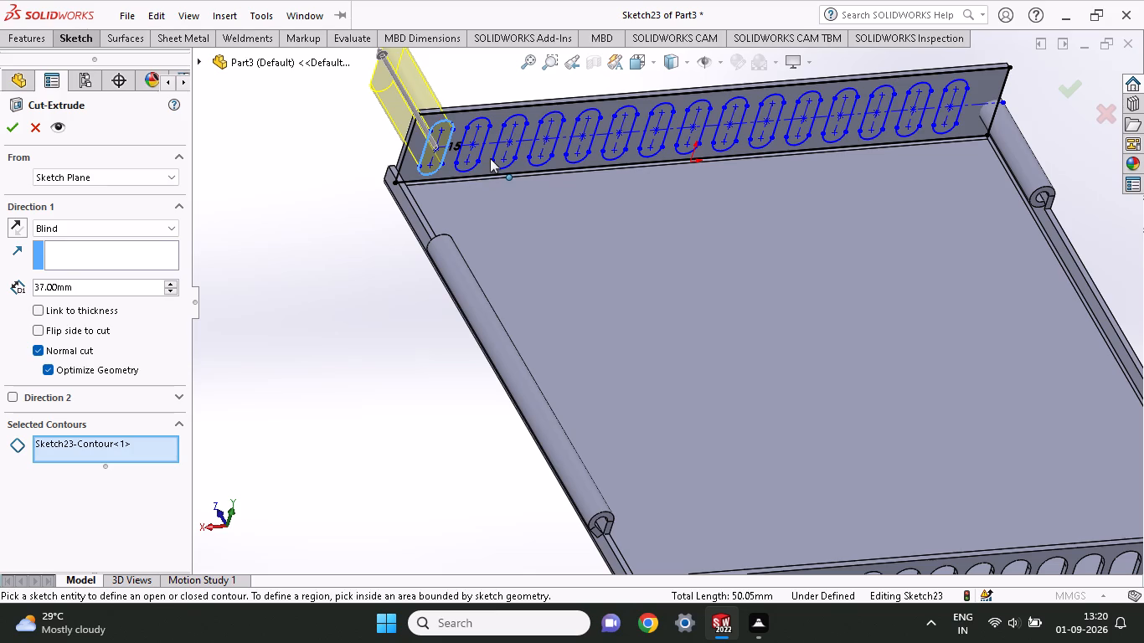
{"action": "left_click", "coordinate": [10, 128]}
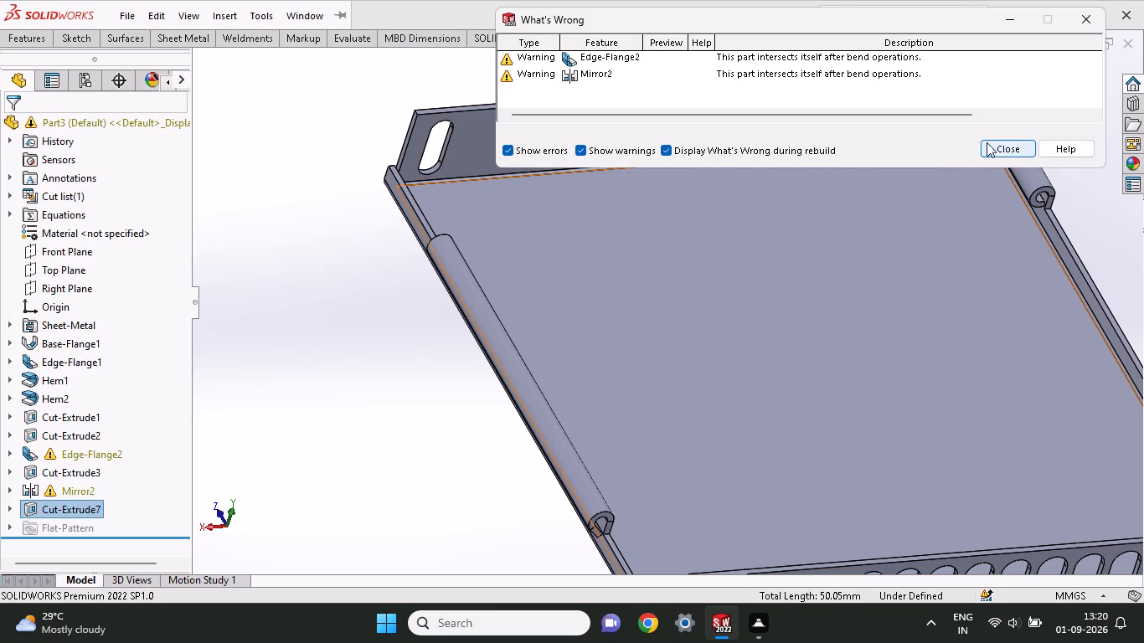
{"action": "left_click", "coordinate": [990, 143]}
Add 90° edge flanges about 49.74 mm long along both side flanges' free edges, outward from the multi-slotted flange and inward from the mirrored one.
{"action": "middle_click_drag", "start_coordinate": [925, 260], "coordinate": [924, 253]}
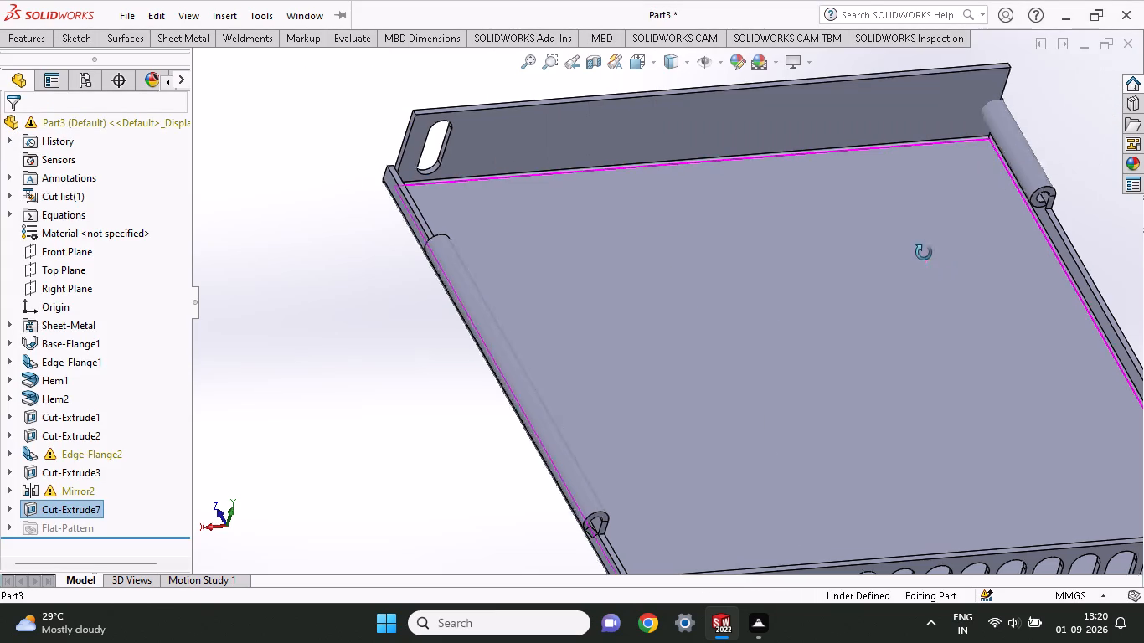
{"action": "middle_click_drag", "start_coordinate": [924, 253], "coordinate": [918, 194]}
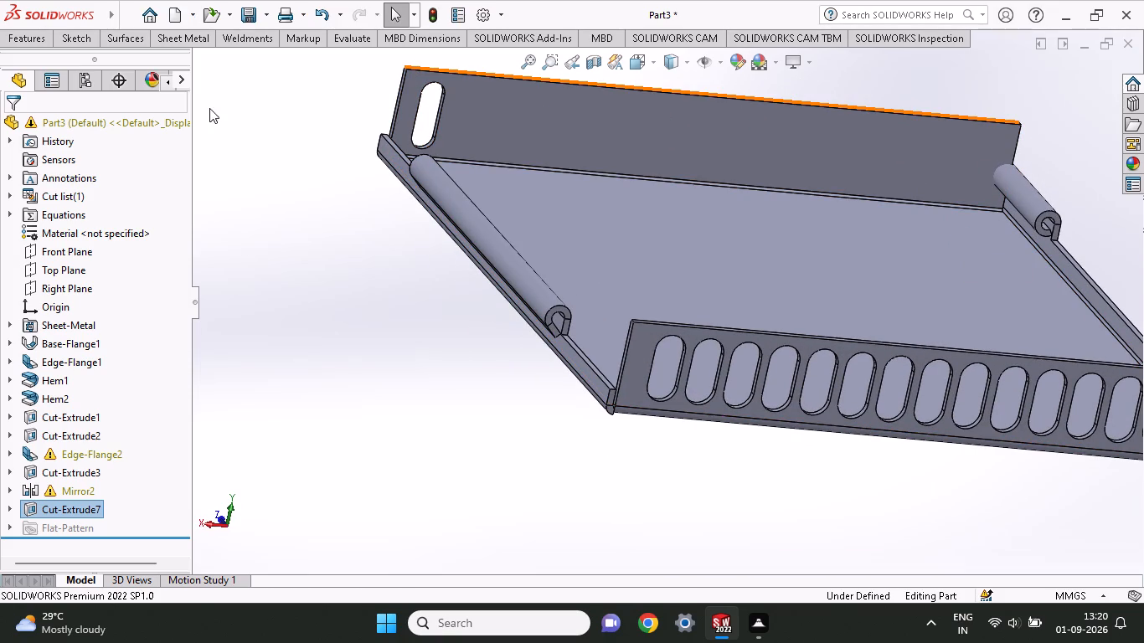
{"action": "left_click", "coordinate": [192, 39]}
{"action": "left_click", "coordinate": [195, 63]}
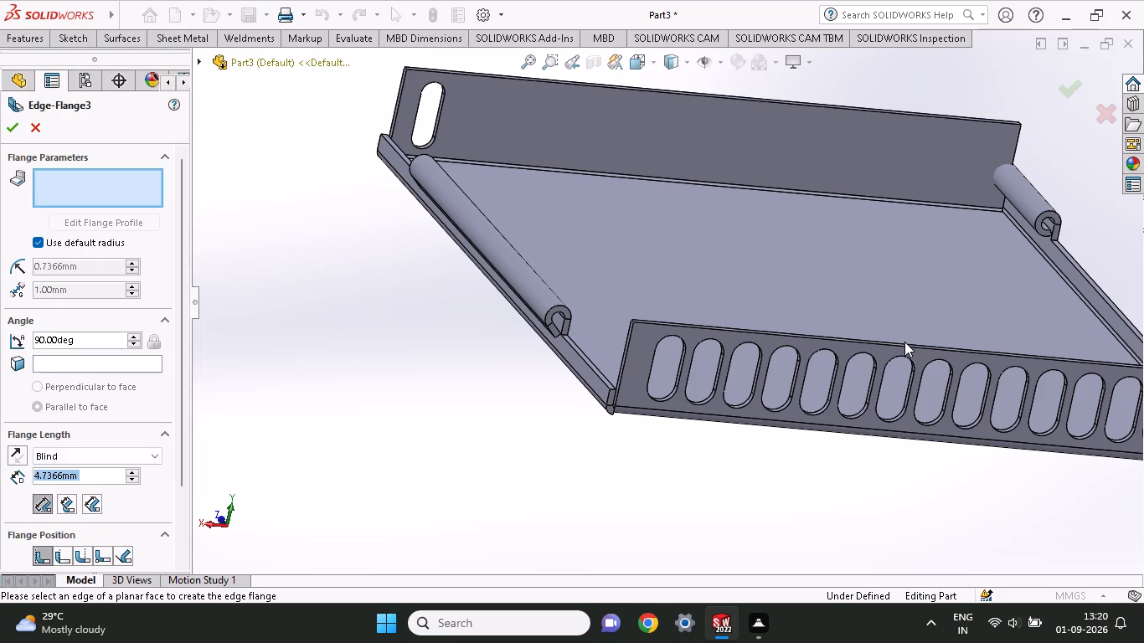
{"action": "left_click", "coordinate": [904, 348]}
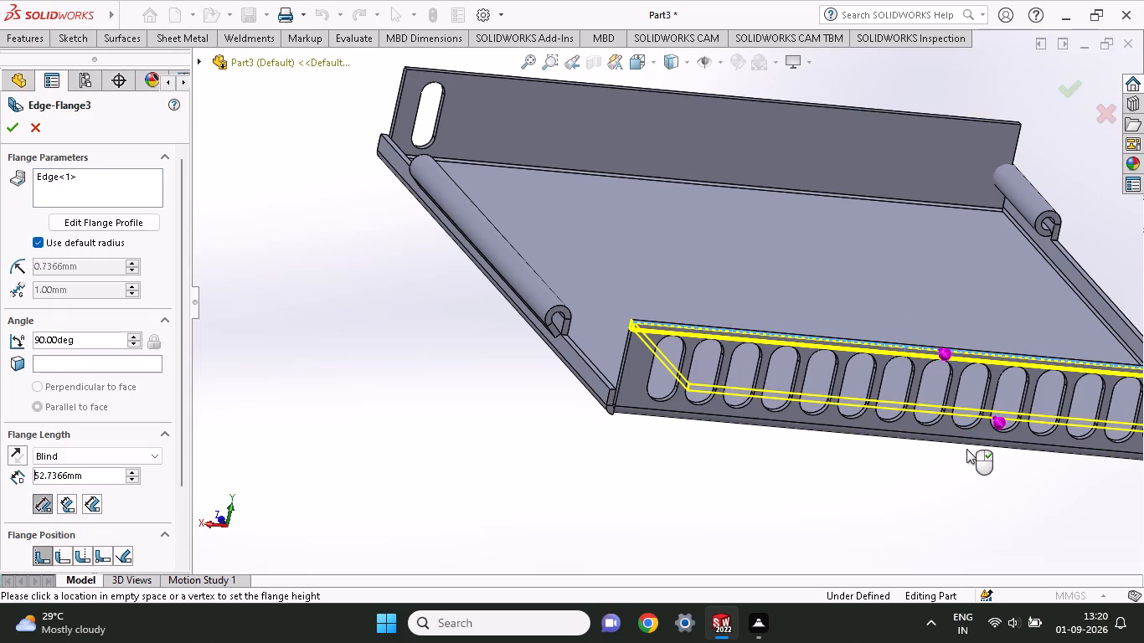
{"action": "left_click", "coordinate": [966, 443]}
{"action": "middle_click_drag", "start_coordinate": [966, 443], "coordinate": [857, 442]}
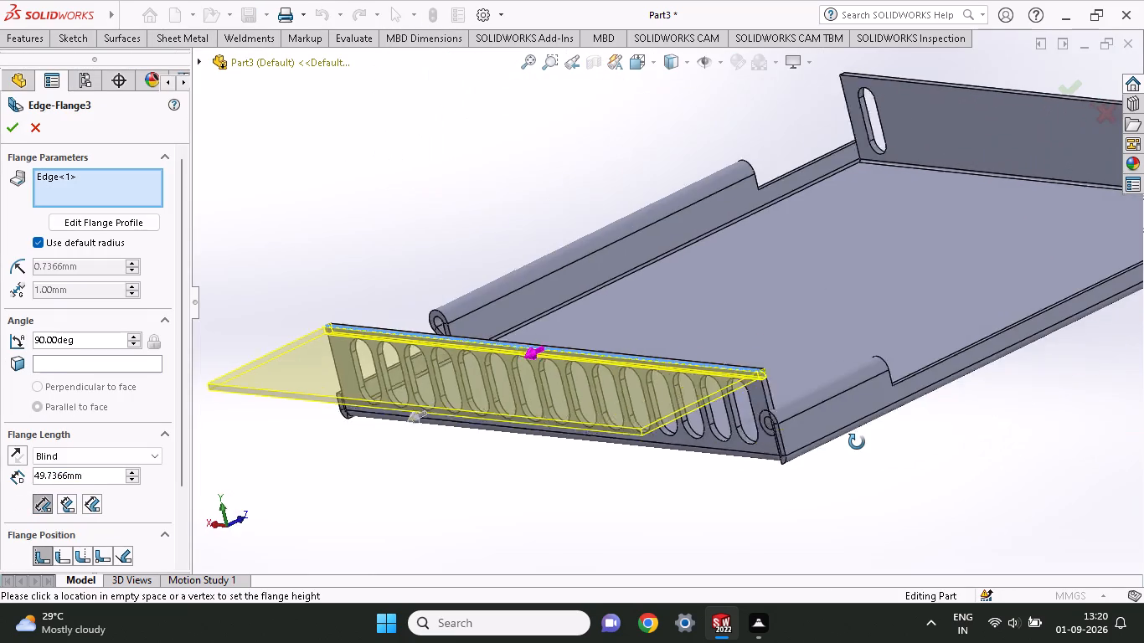
{"action": "middle_click_drag", "start_coordinate": [857, 442], "coordinate": [863, 443]}
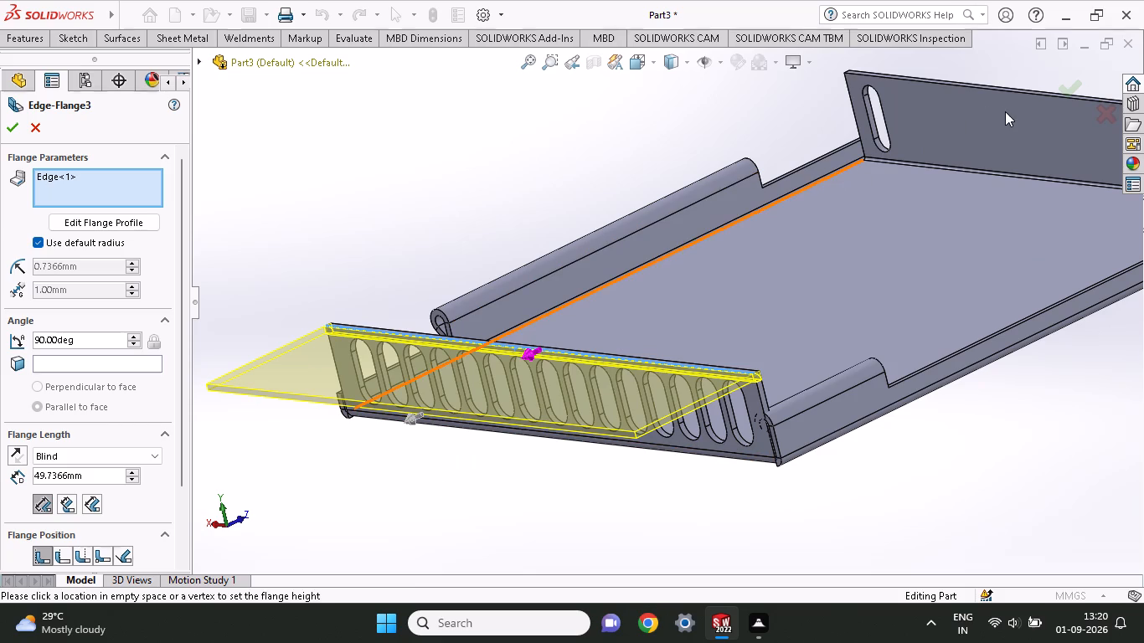
{"action": "left_click", "coordinate": [1029, 93]}
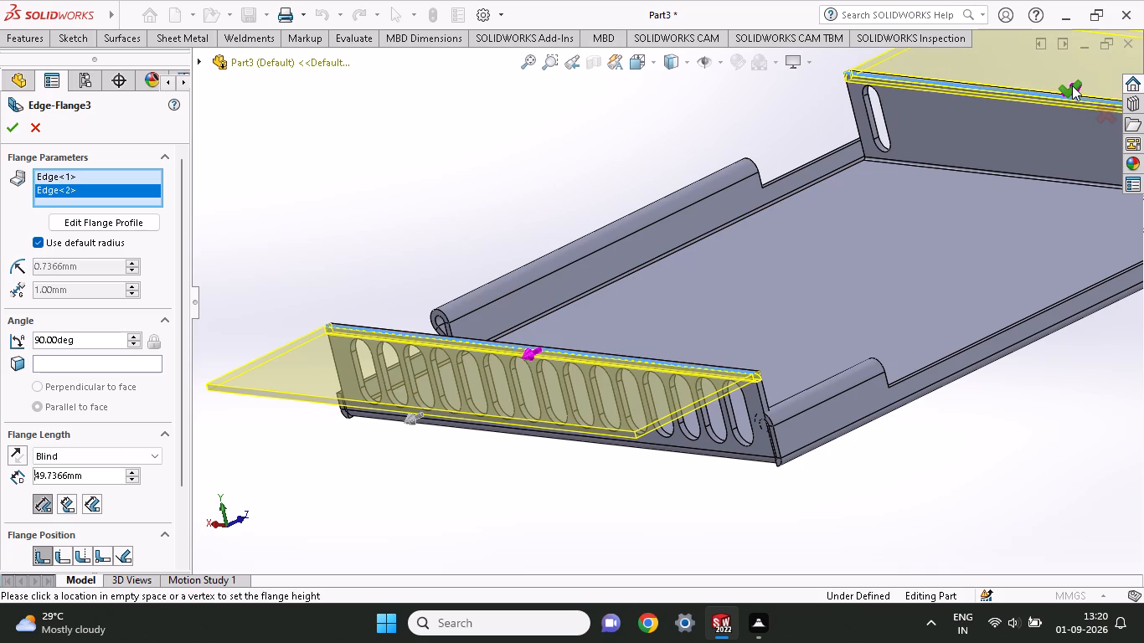
{"action": "scroll", "coordinate": [1070, 129], "scroll_direction": "up", "scroll_amount": 1, "text": "ctrl"}
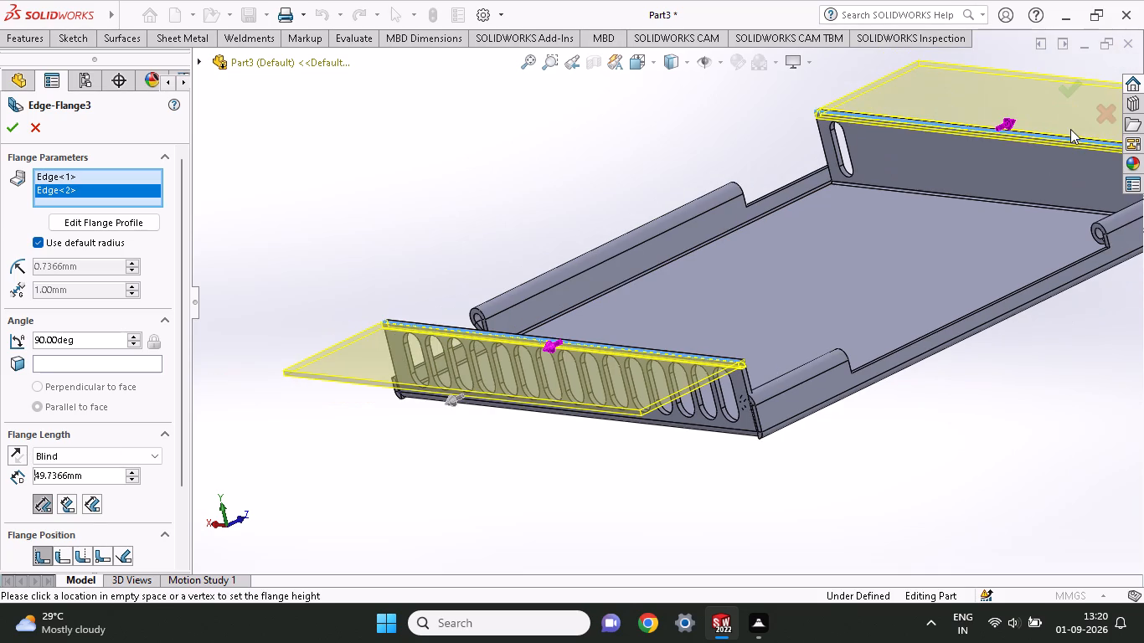
{"action": "left_click", "coordinate": [1008, 121]}
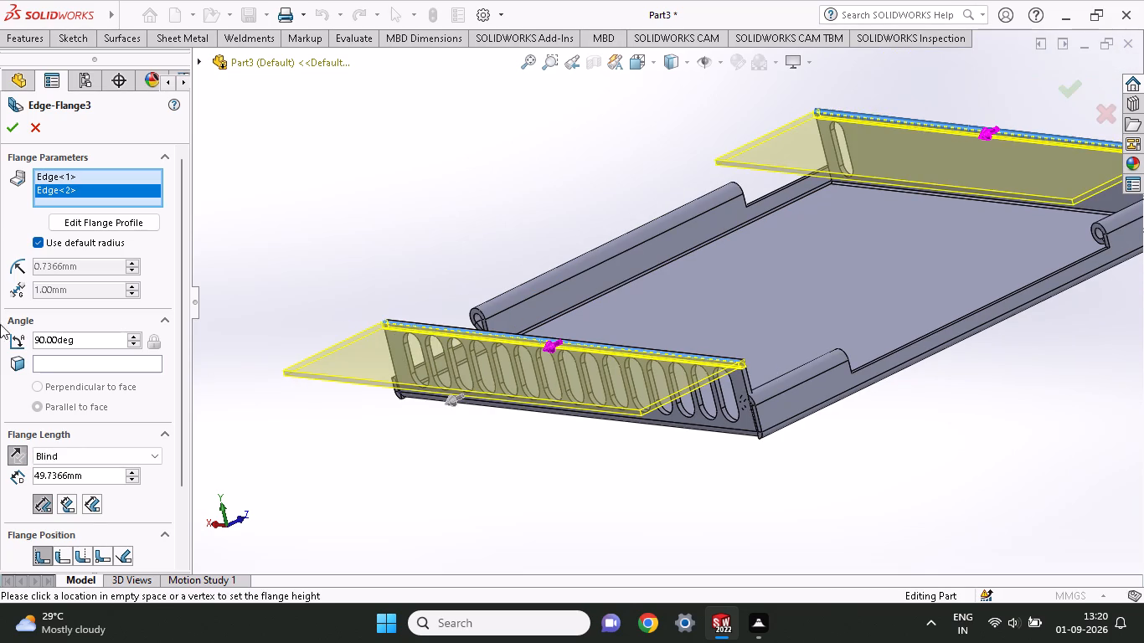
{"action": "left_click", "coordinate": [4, 128]}
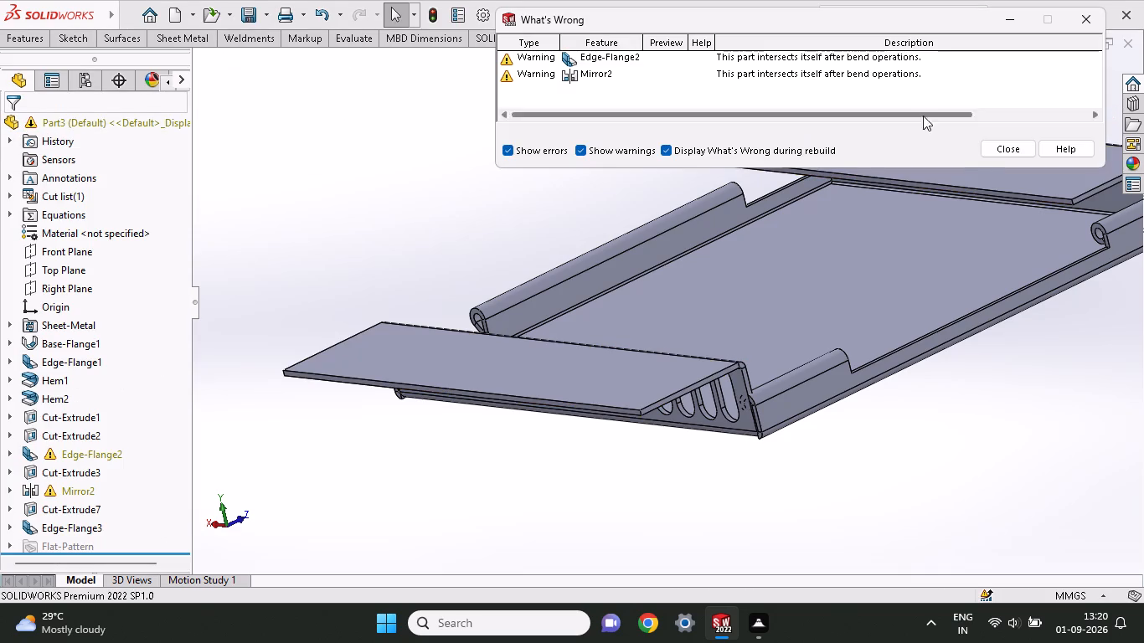
{"action": "left_click", "coordinate": [997, 151]}
Start a sketch on the broad outer face of the new flange that extends inward from the mirrored side flange.
{"action": "middle_click_drag", "start_coordinate": [976, 255], "coordinate": [1016, 303]}
{"action": "middle_click", "coordinate": [879, 301]}
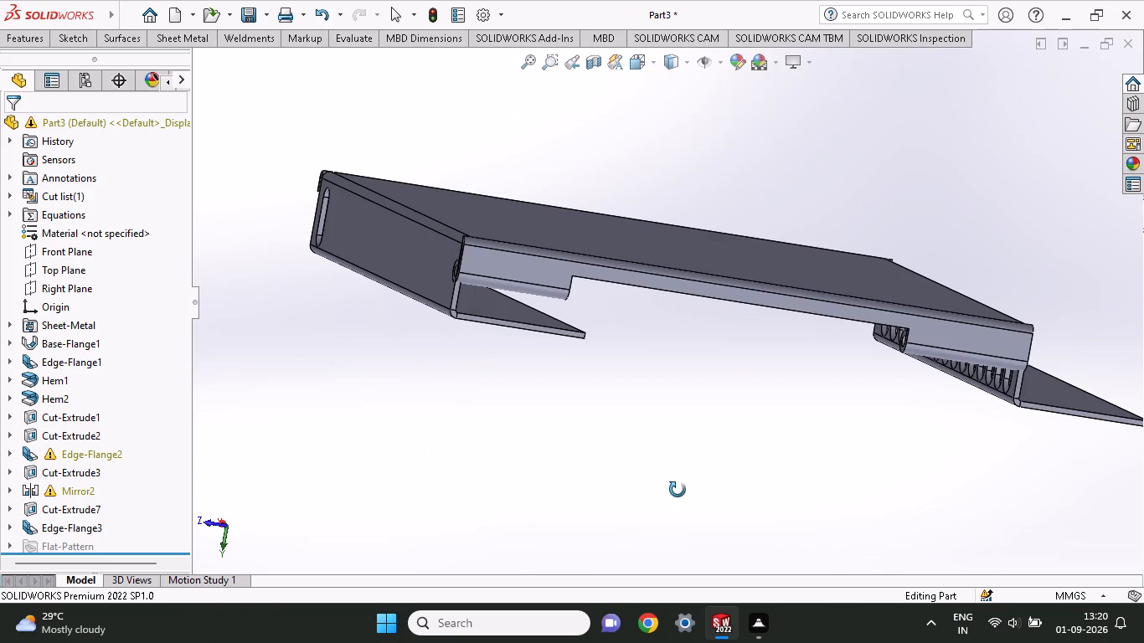
{"action": "left_click", "coordinate": [621, 185]}
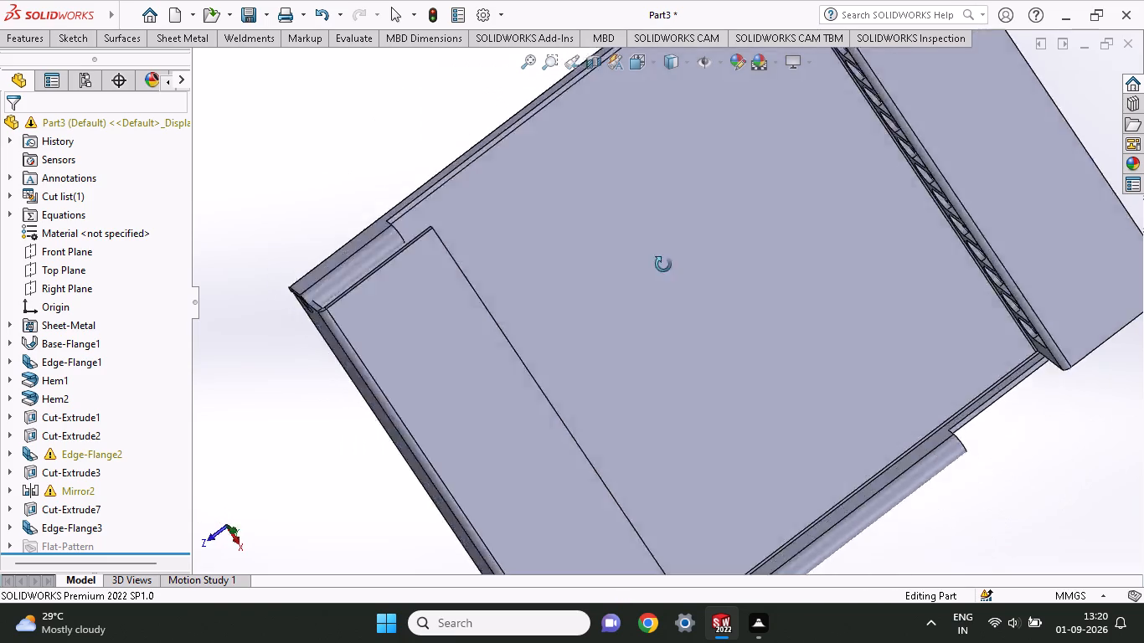
{"action": "left_click", "coordinate": [623, 322]}
{"action": "right_click", "coordinate": [609, 301]}
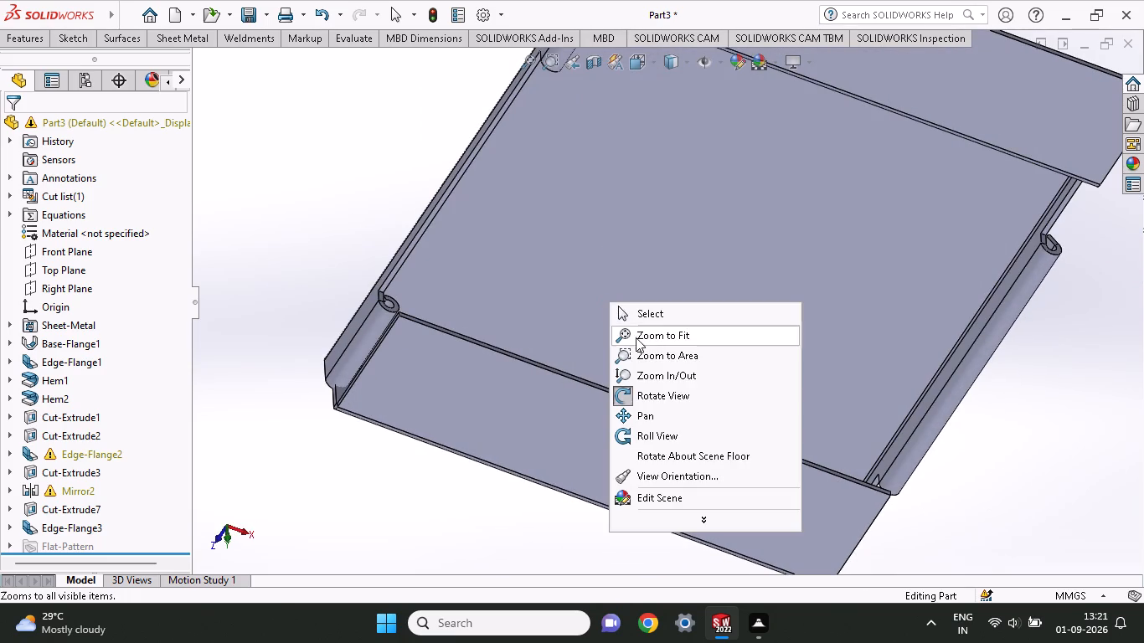
{"action": "left_click", "coordinate": [643, 309]}
{"action": "left_click", "coordinate": [570, 439]}
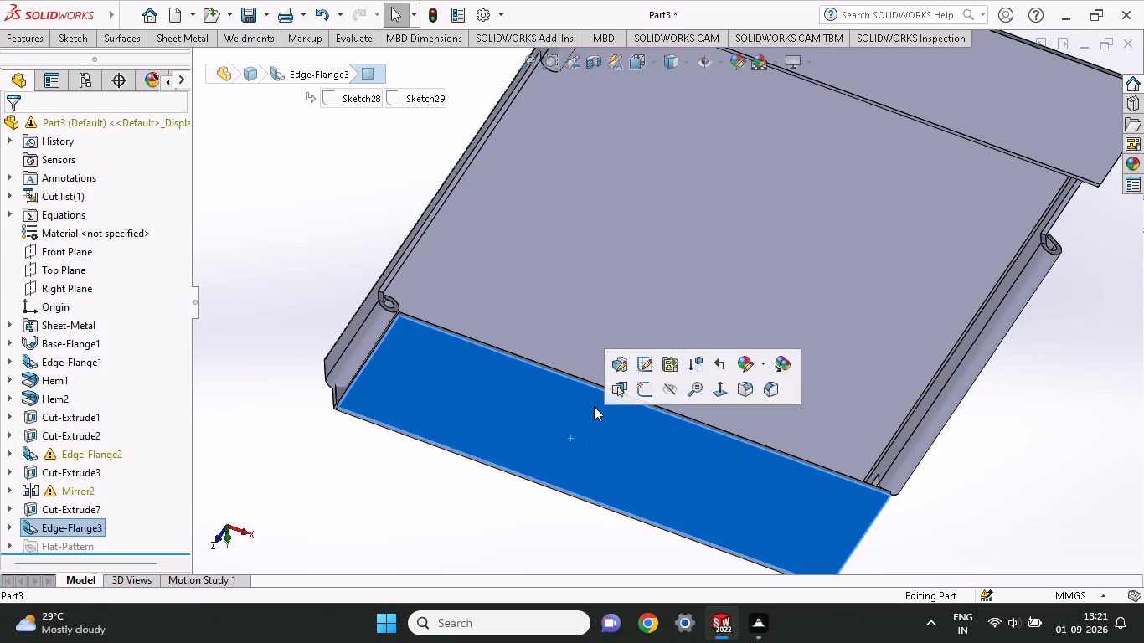
{"action": "left_click", "coordinate": [638, 399]}
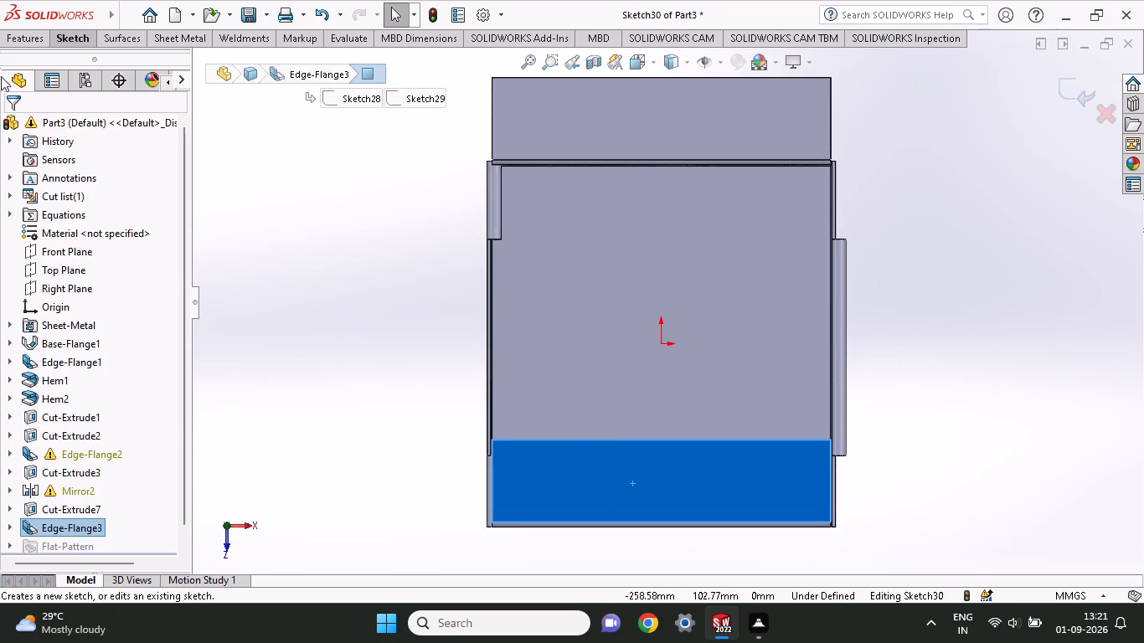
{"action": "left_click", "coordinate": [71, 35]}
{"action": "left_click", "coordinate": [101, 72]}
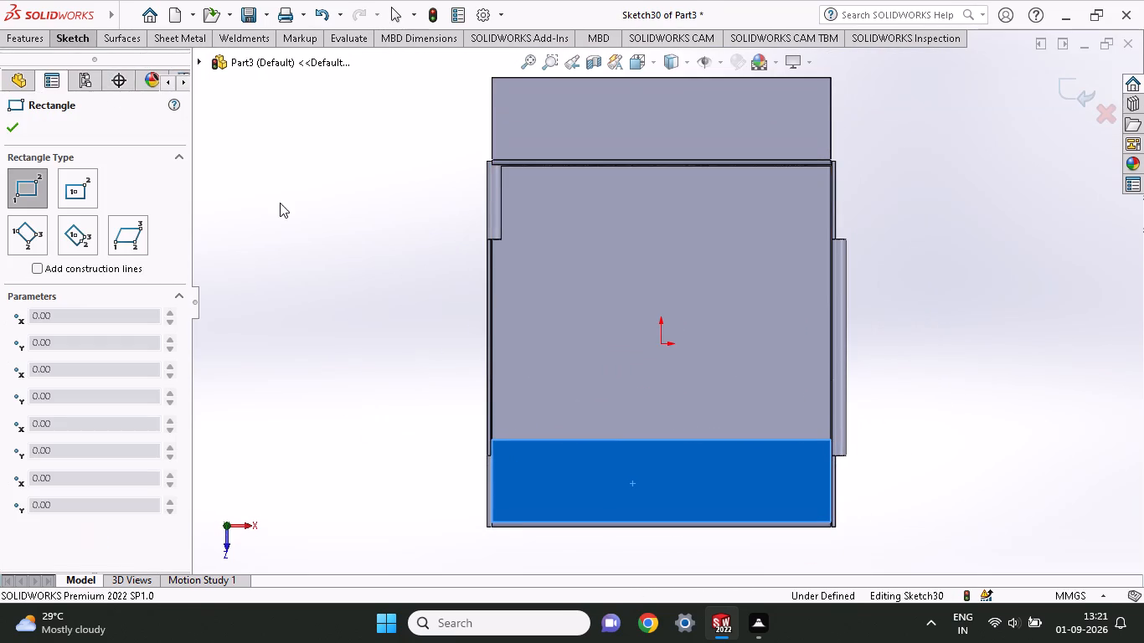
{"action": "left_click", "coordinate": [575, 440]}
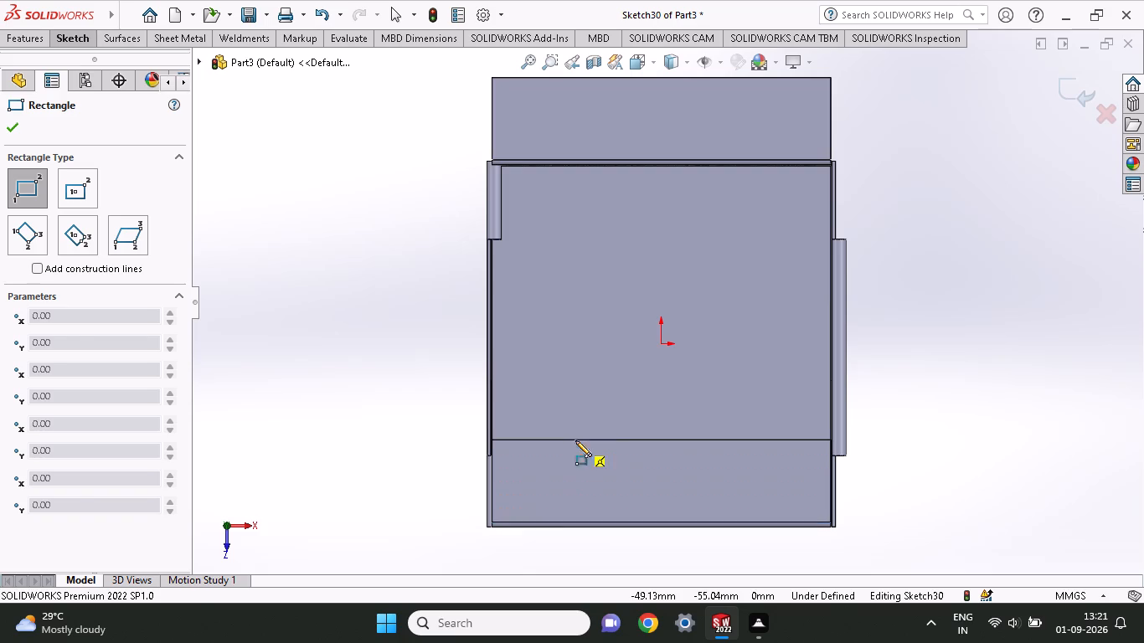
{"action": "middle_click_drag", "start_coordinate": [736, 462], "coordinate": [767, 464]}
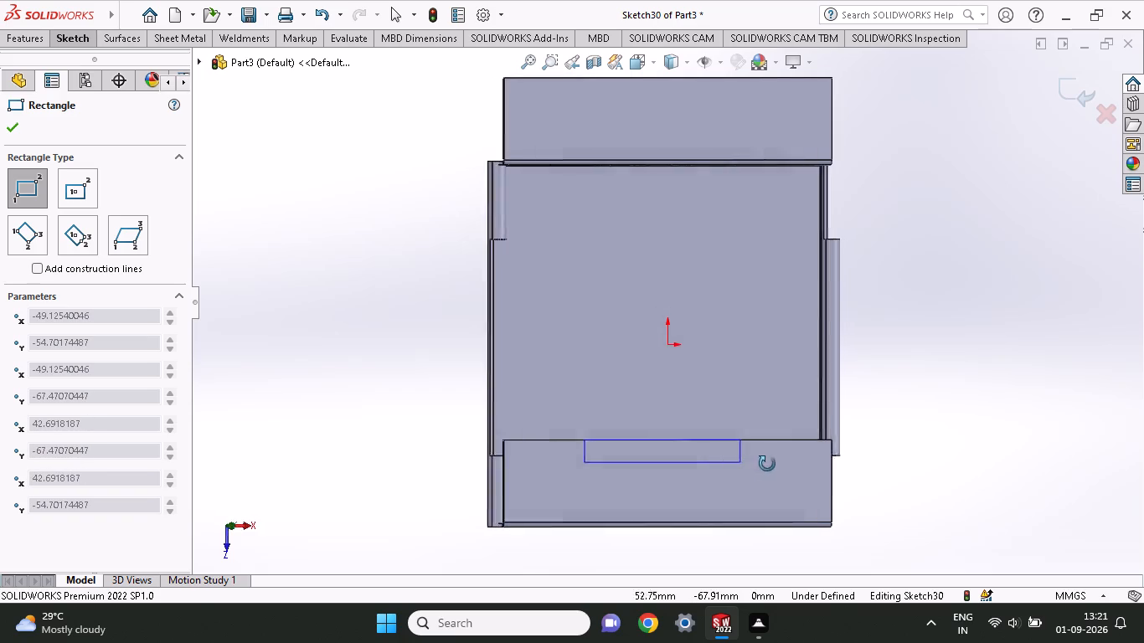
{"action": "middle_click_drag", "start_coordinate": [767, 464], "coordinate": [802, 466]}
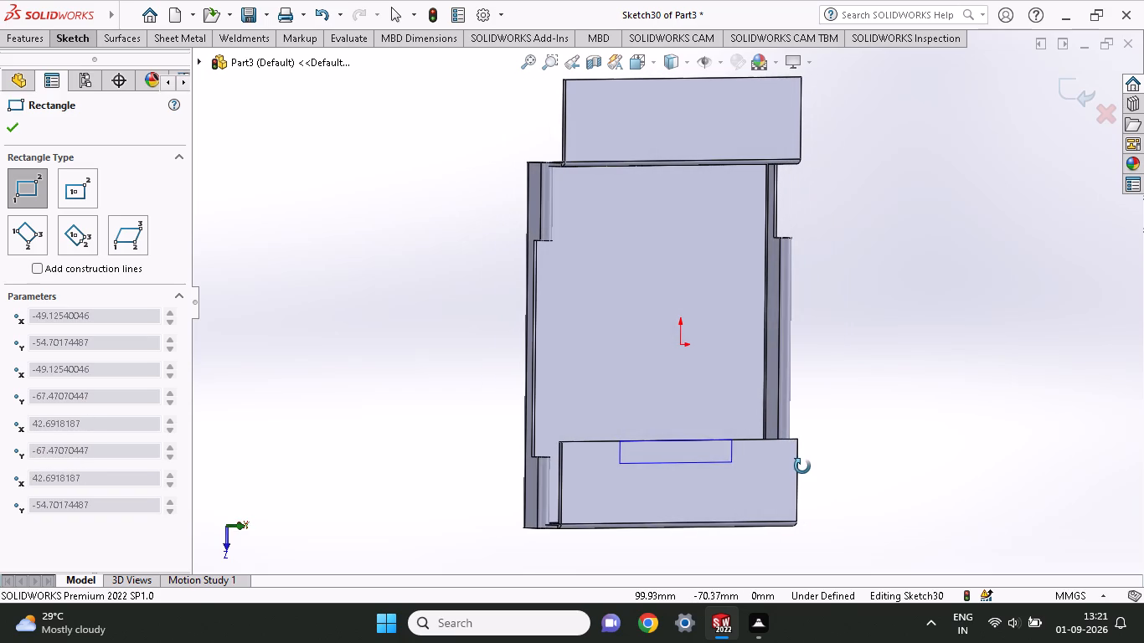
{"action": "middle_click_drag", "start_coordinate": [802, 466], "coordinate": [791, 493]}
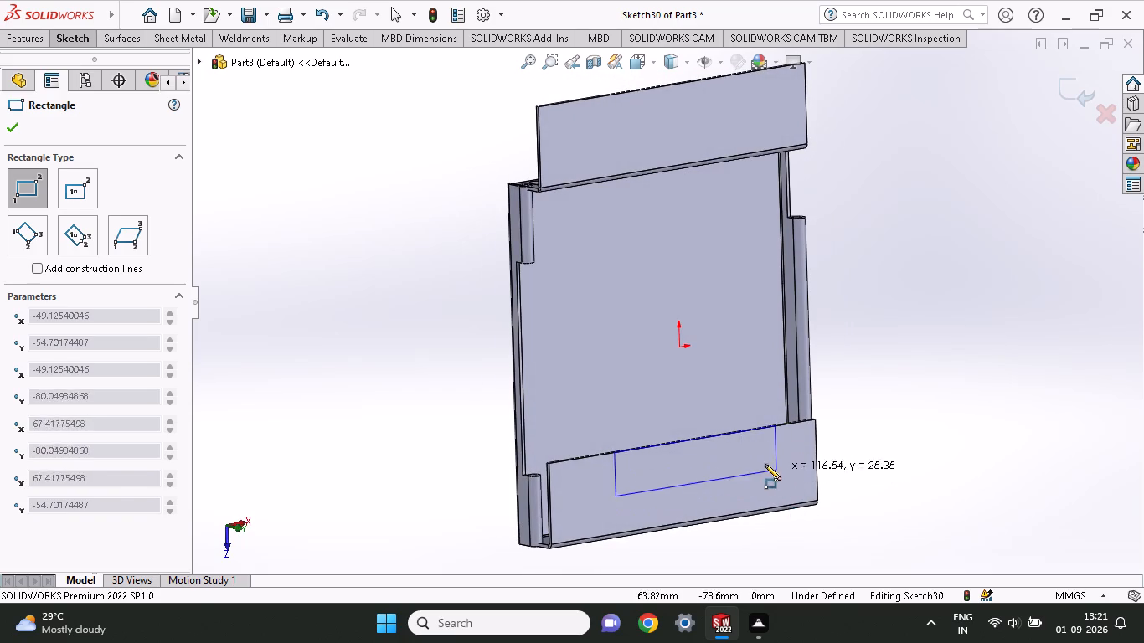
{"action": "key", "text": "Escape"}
Sketch corner rectangles at both free-edge corners of the inward flange, about 42 by 26 mm and about 41 by 23.5 mm.
{"action": "left_click", "coordinate": [52, 32]}
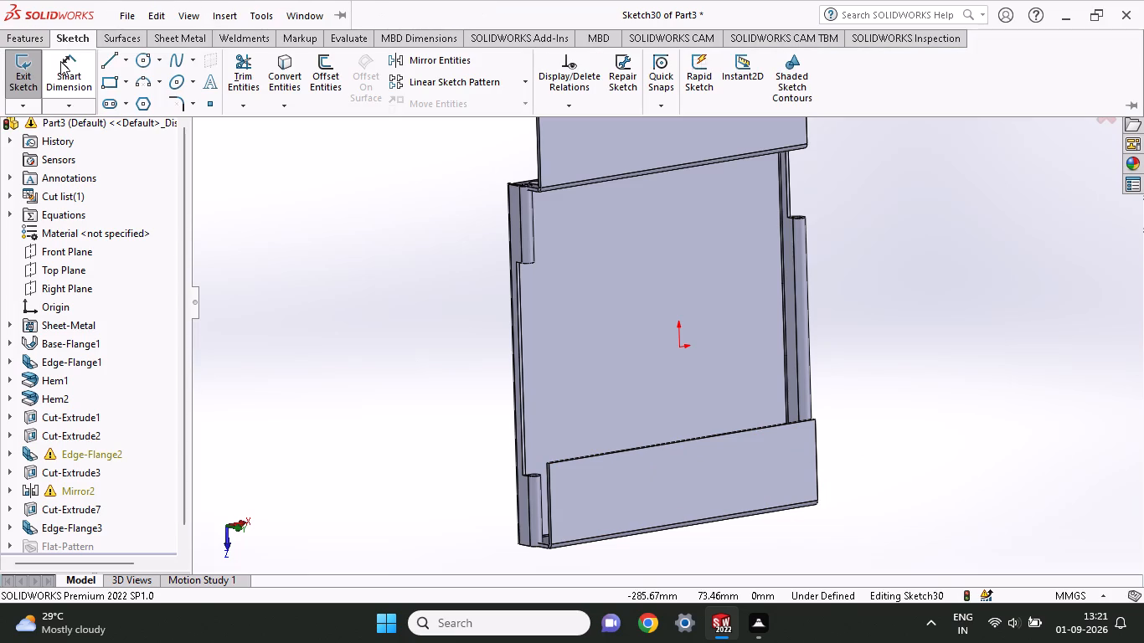
{"action": "left_click", "coordinate": [60, 61]}
{"action": "left_click", "coordinate": [79, 45]}
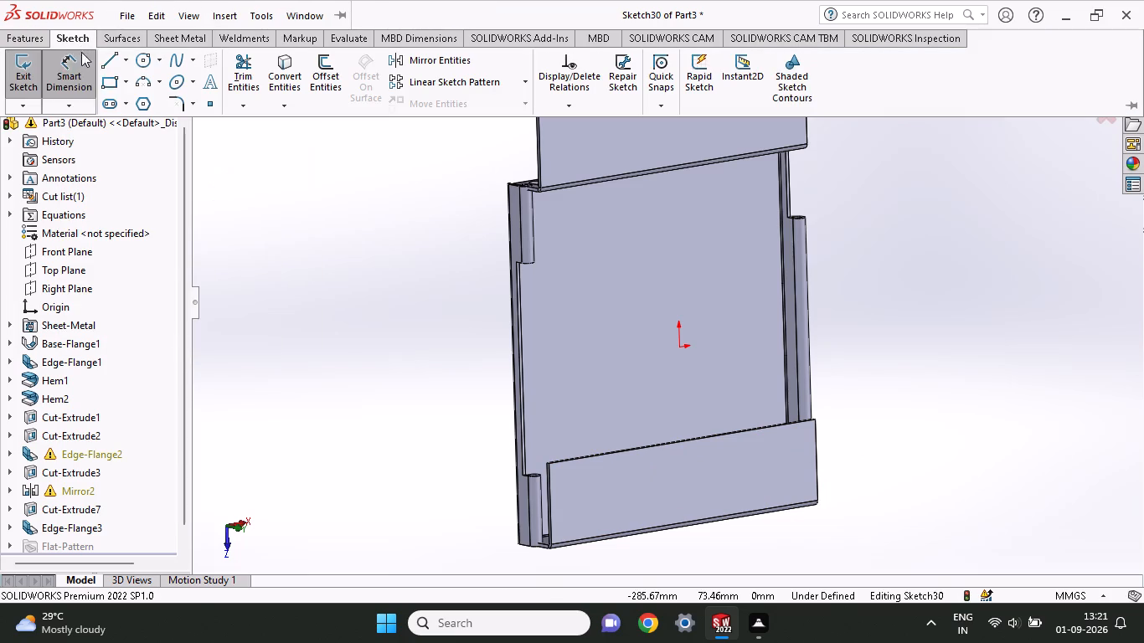
{"action": "left_click", "coordinate": [103, 82]}
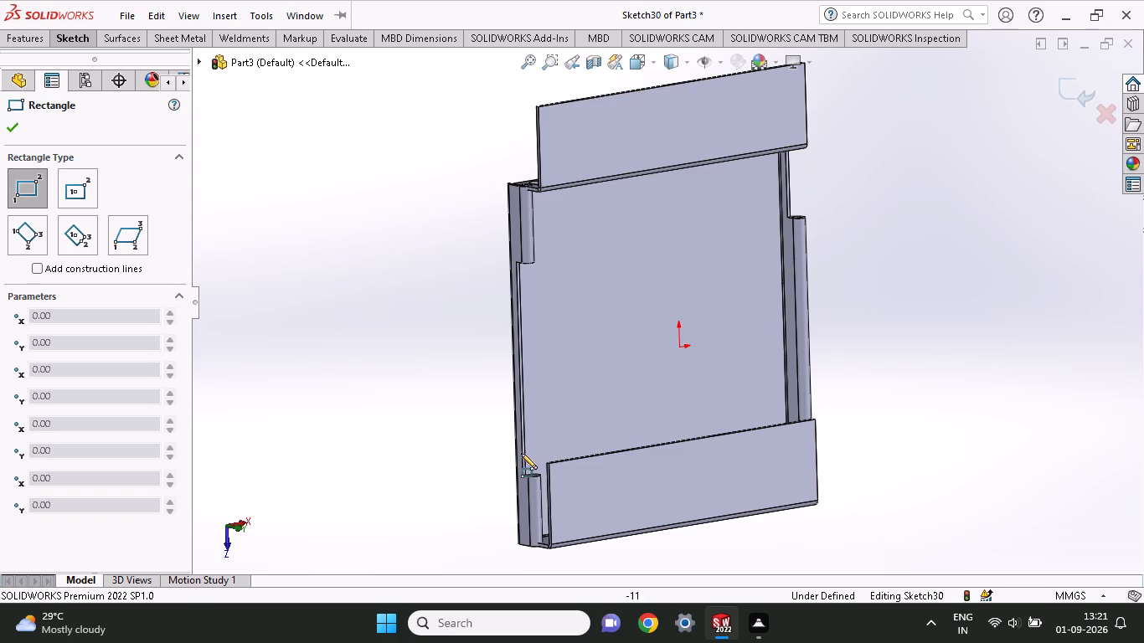
{"action": "left_click", "coordinate": [549, 464]}
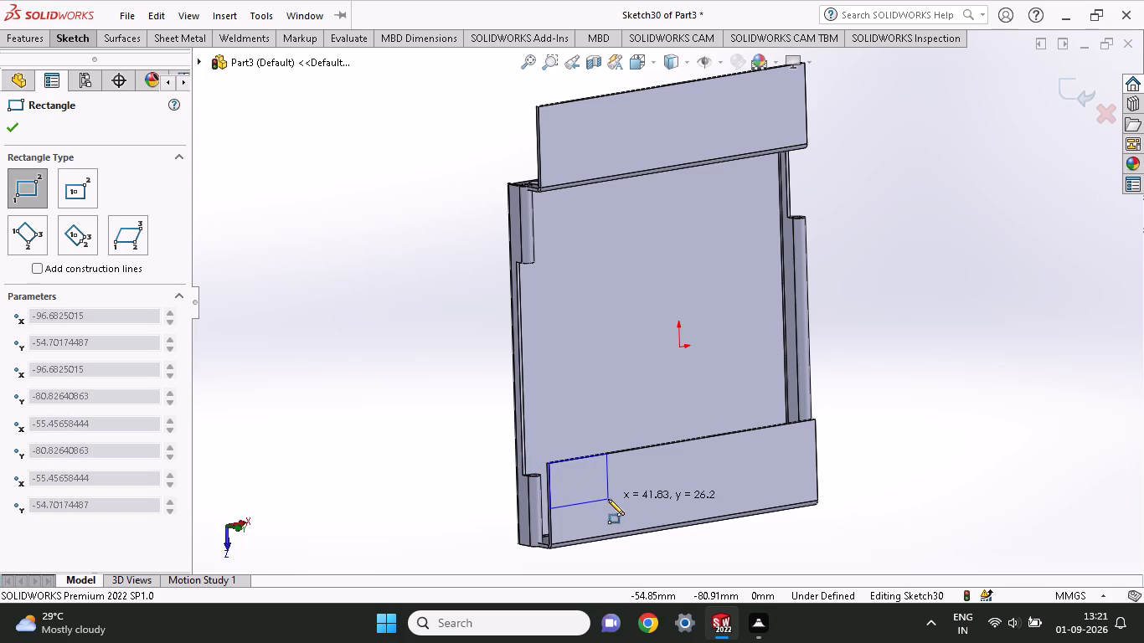
{"action": "left_click", "coordinate": [608, 499]}
{"action": "left_click", "coordinate": [759, 430]}
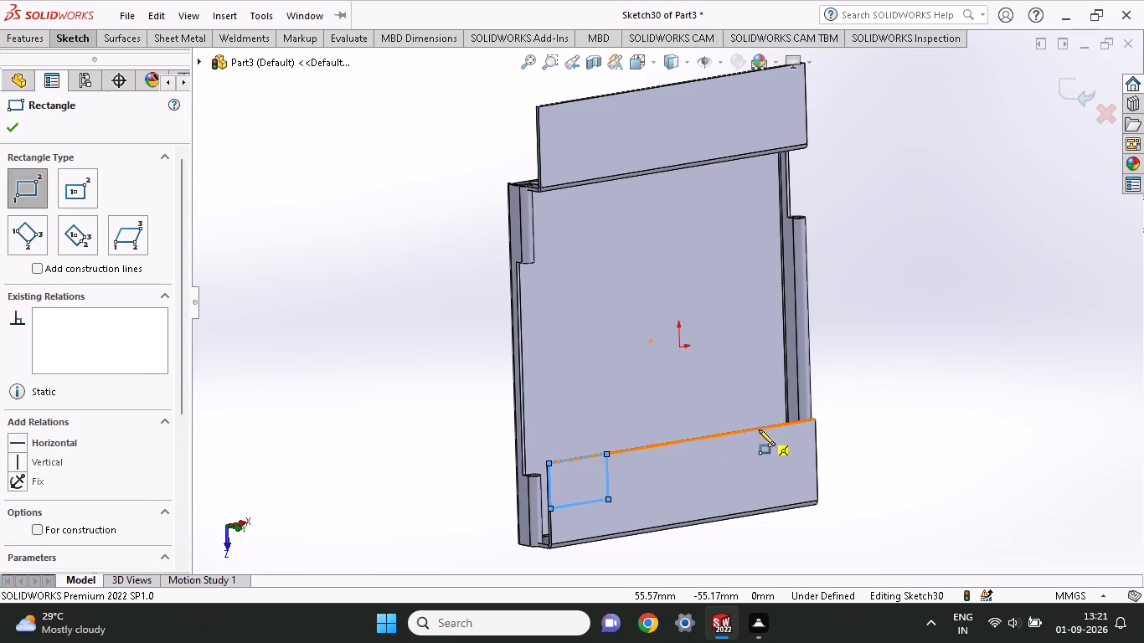
{"action": "left_click", "coordinate": [815, 464]}
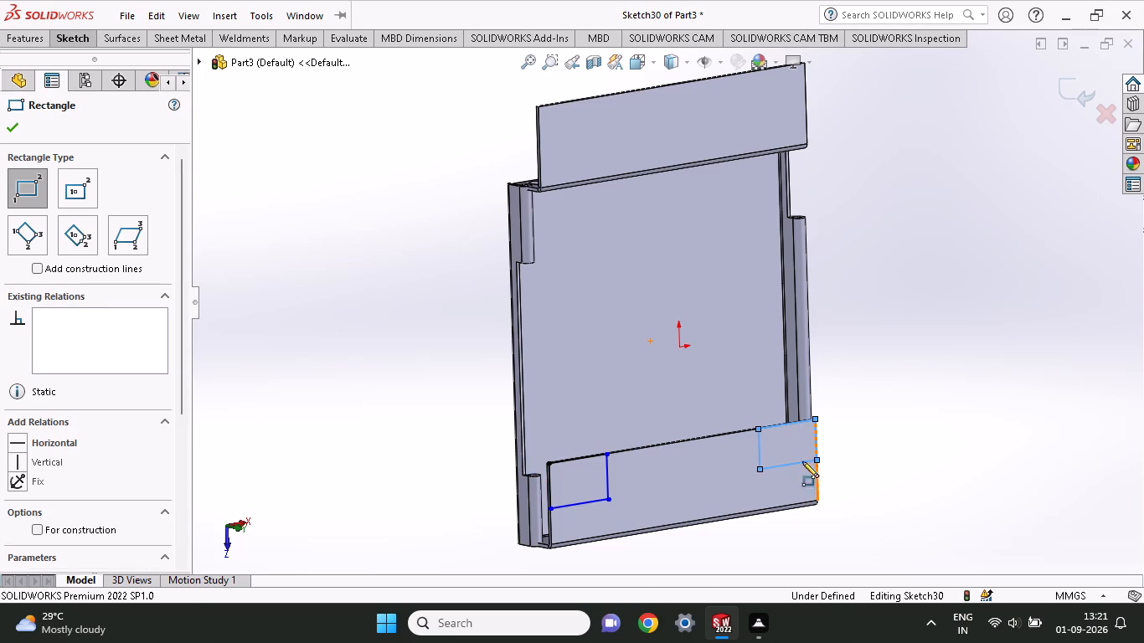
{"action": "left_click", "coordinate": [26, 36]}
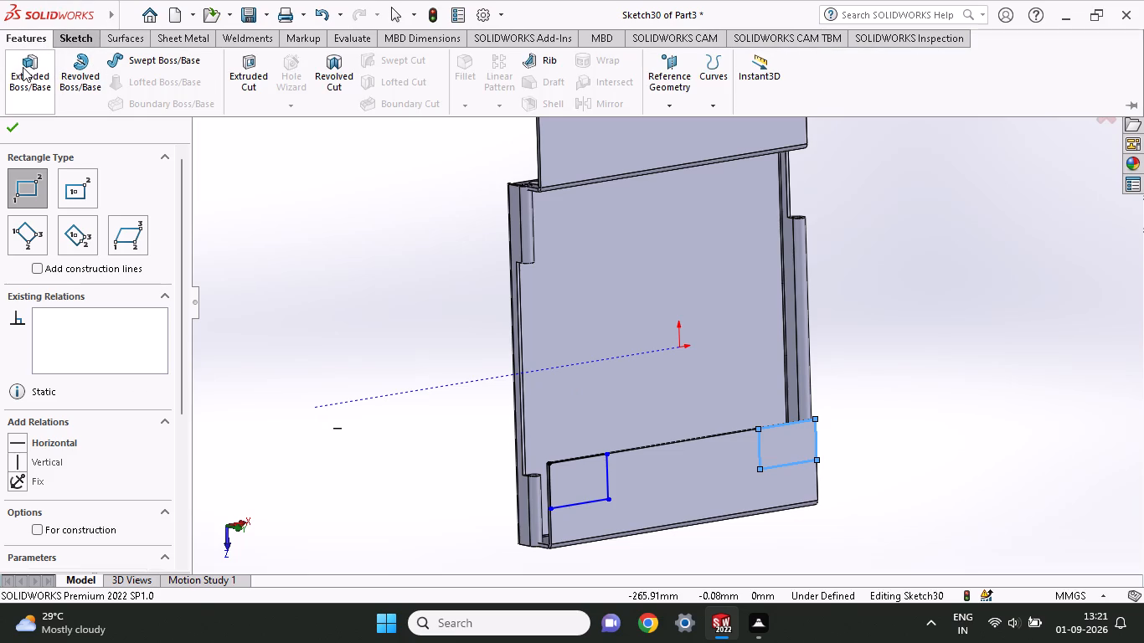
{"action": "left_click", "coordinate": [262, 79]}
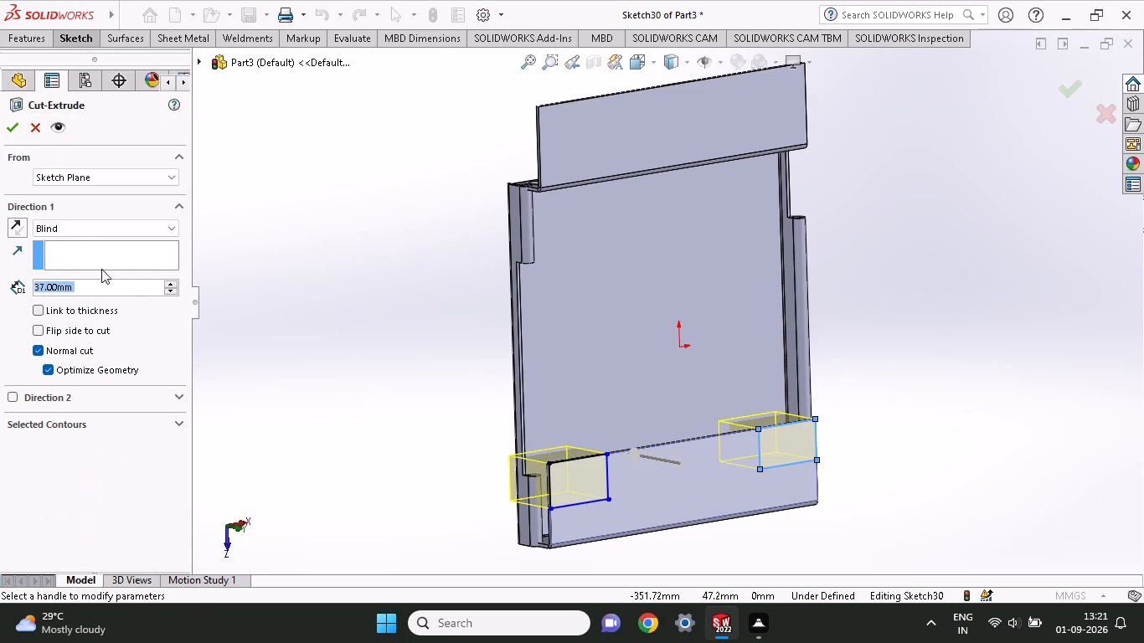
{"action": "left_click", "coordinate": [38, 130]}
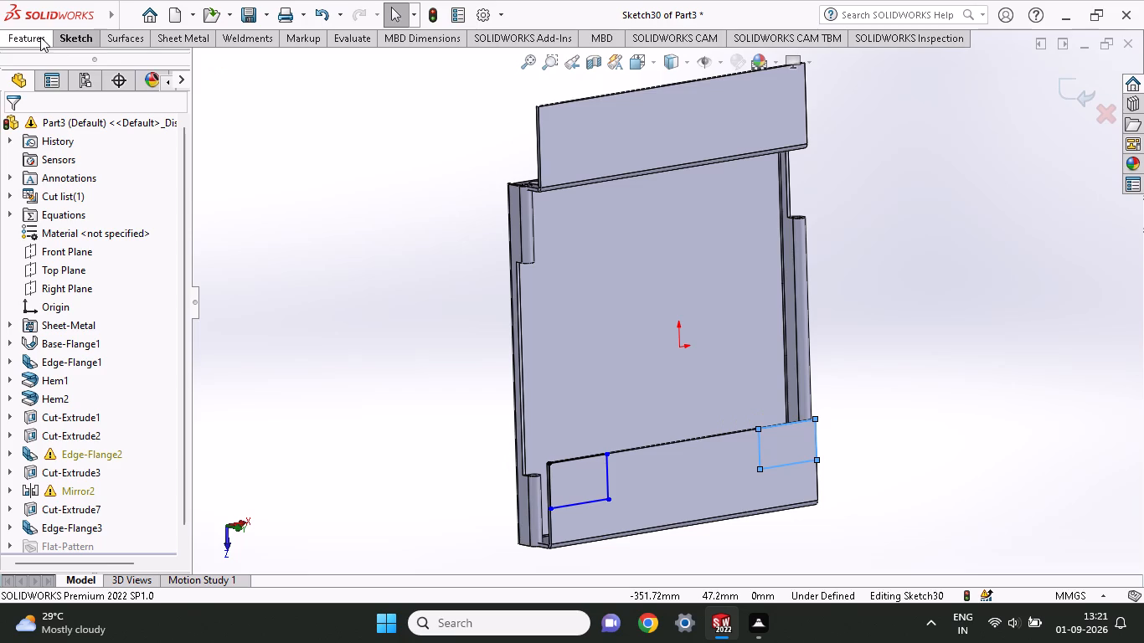
Sketch a corner rectangle about 102 by 19.5 mm along the middle of the outward flange's bend edge.
{"action": "left_click", "coordinate": [70, 46]}
{"action": "left_click", "coordinate": [117, 88]}
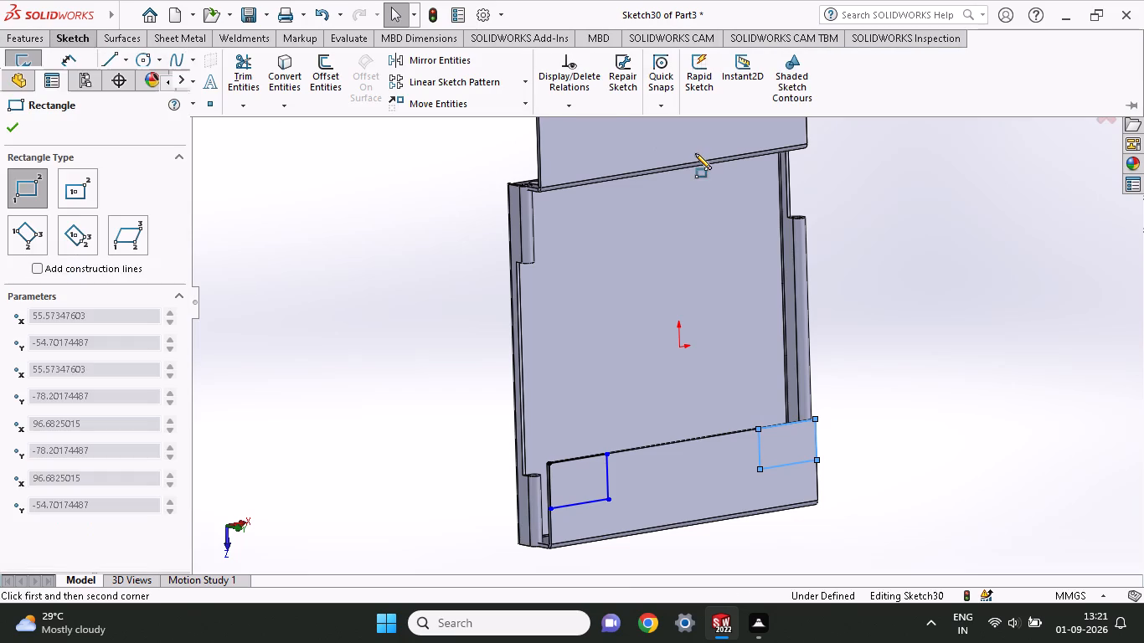
{"action": "left_click", "coordinate": [611, 177]}
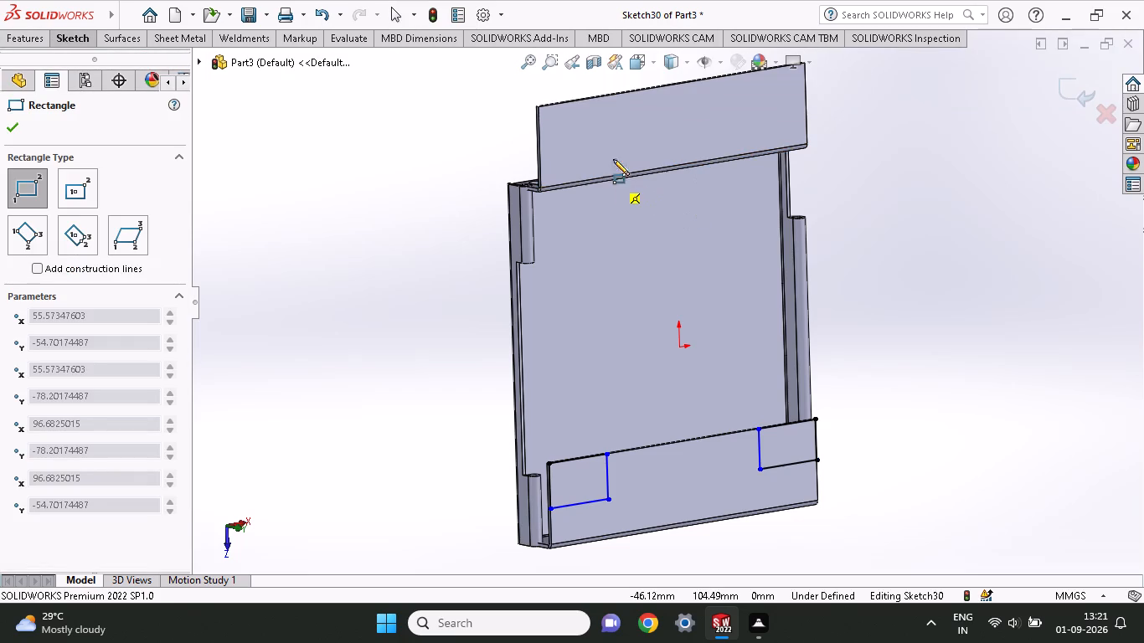
{"action": "left_click", "coordinate": [750, 120]}
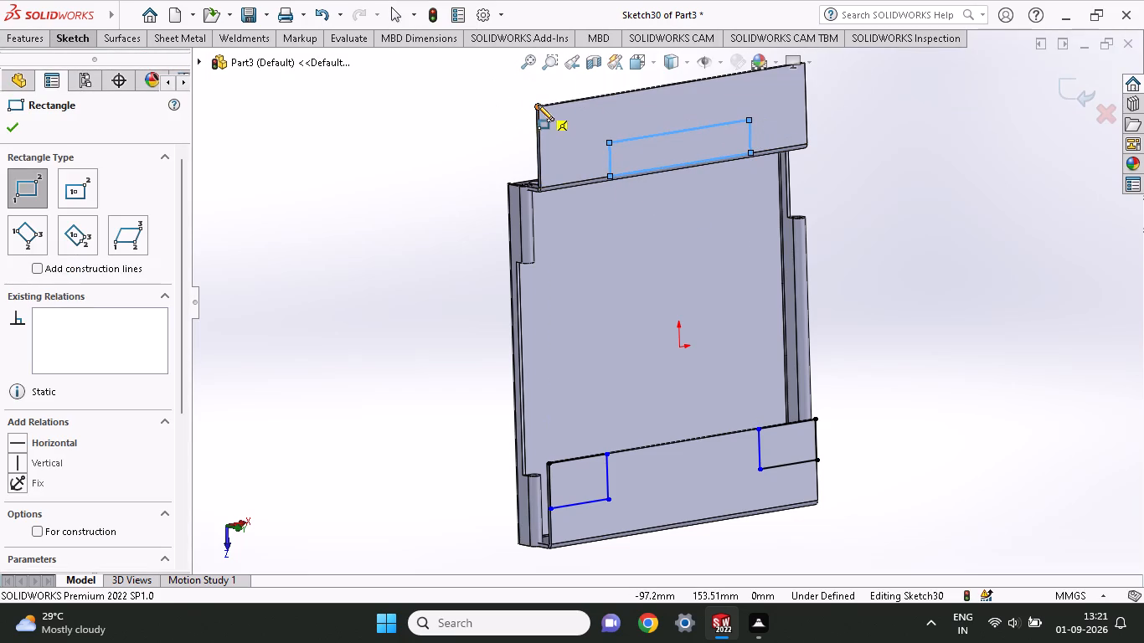
Sketch corner rectangles at both free-edge corners of the outward flange, in line with the ends of the middle rectangle.
{"action": "left_click", "coordinate": [538, 105]}
{"action": "left_click", "coordinate": [606, 125]}
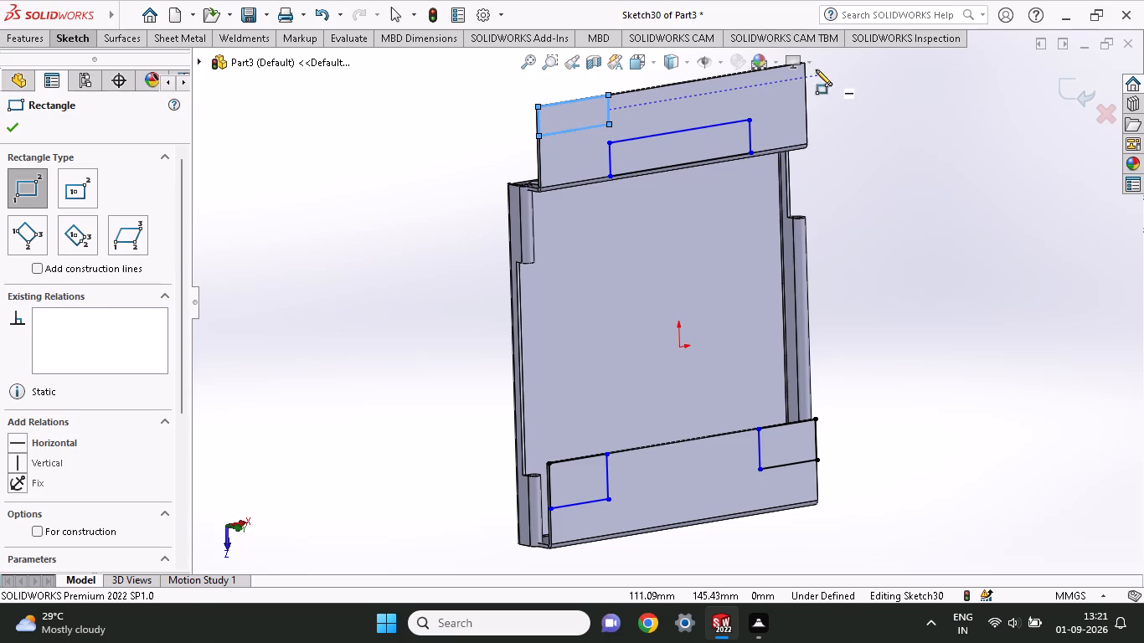
{"action": "left_click", "coordinate": [747, 71]}
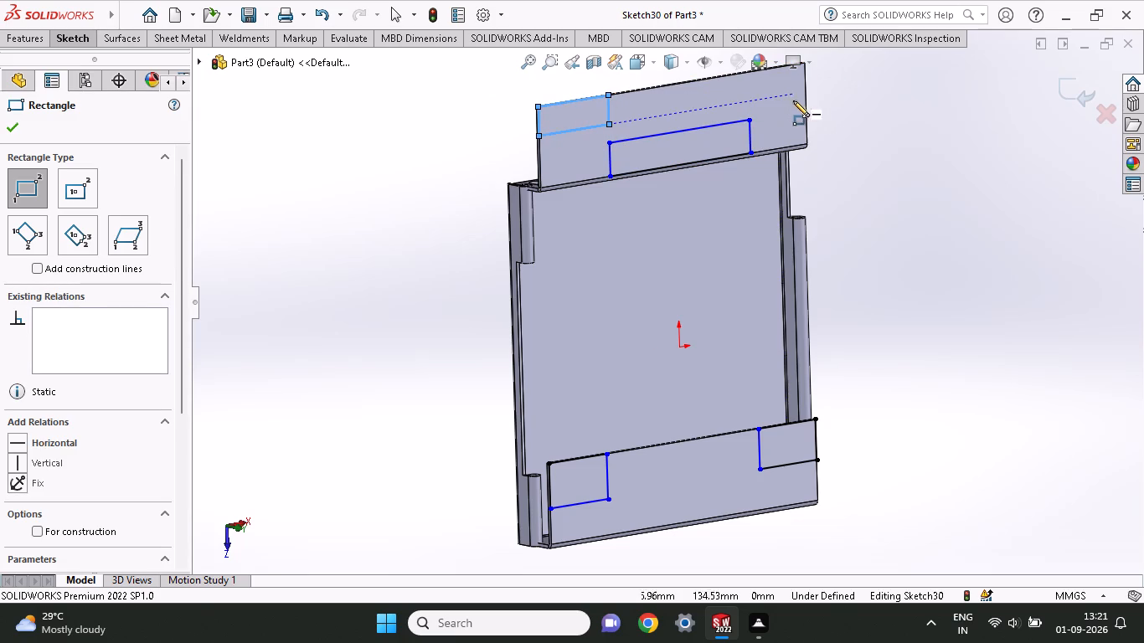
{"action": "left_click", "coordinate": [750, 71]}
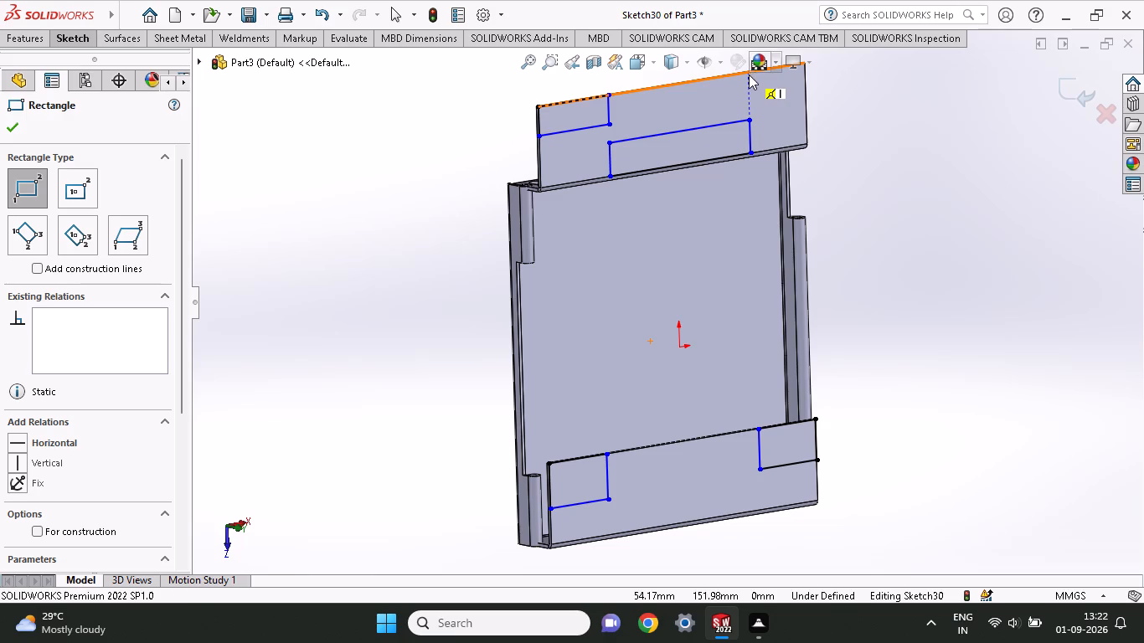
{"action": "left_click", "coordinate": [747, 75]}
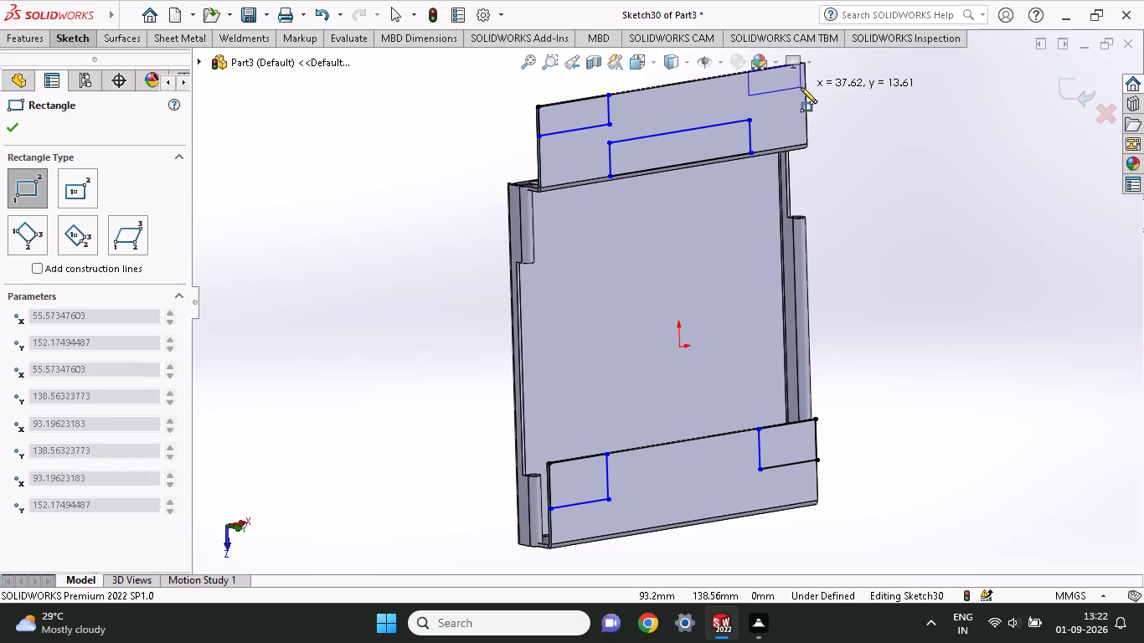
{"action": "left_click", "coordinate": [804, 88]}
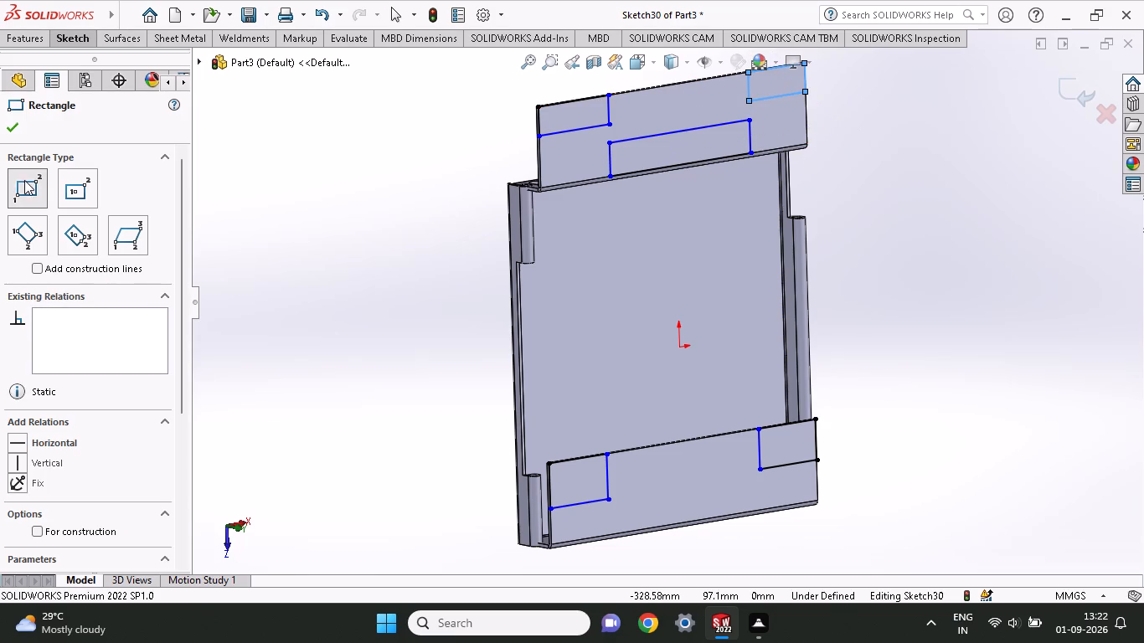
Extrude-cut the five sketched rectangles through the inward and outward flanges, 2 mm blind with Normal cut.
{"action": "left_click", "coordinate": [26, 40]}
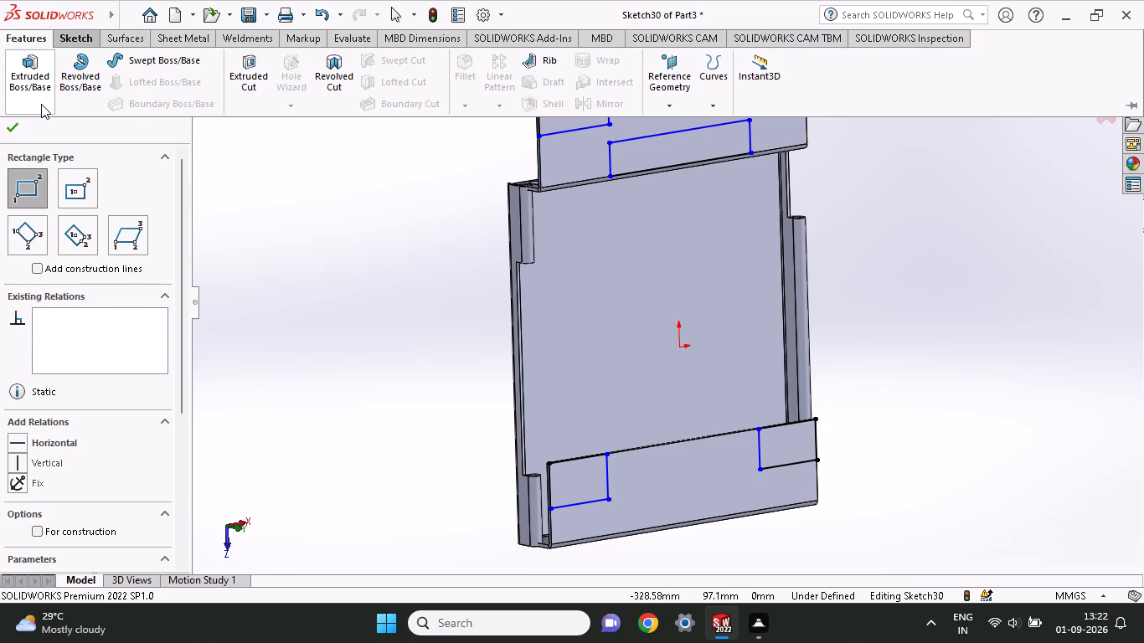
{"action": "left_click_drag", "start_coordinate": [41, 102], "coordinate": [232, 97]}
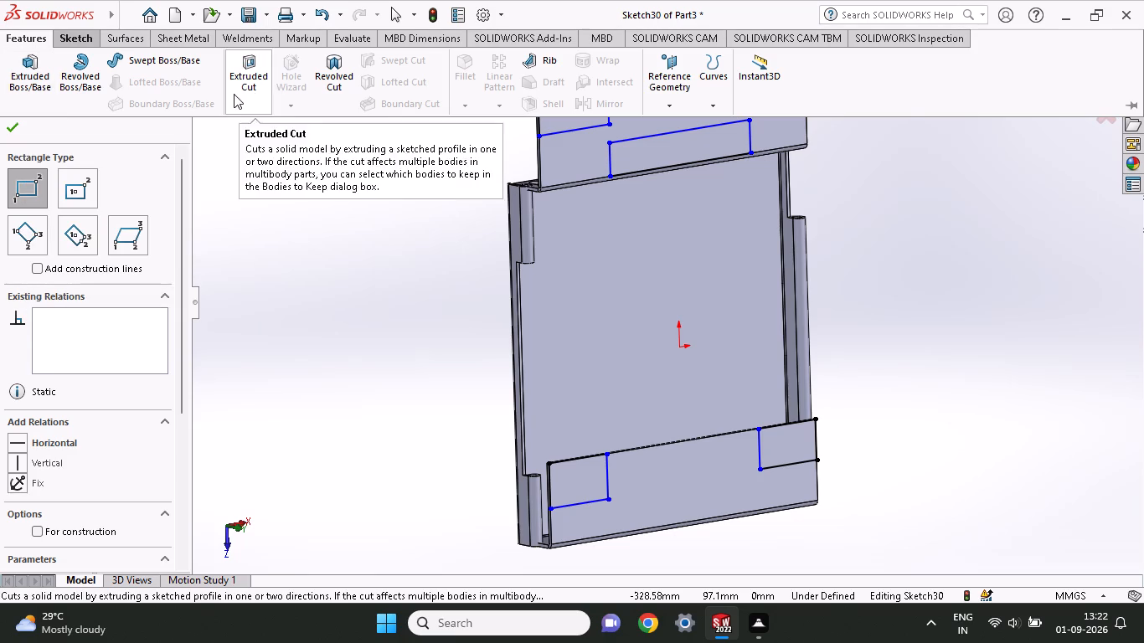
{"action": "left_click", "coordinate": [234, 94]}
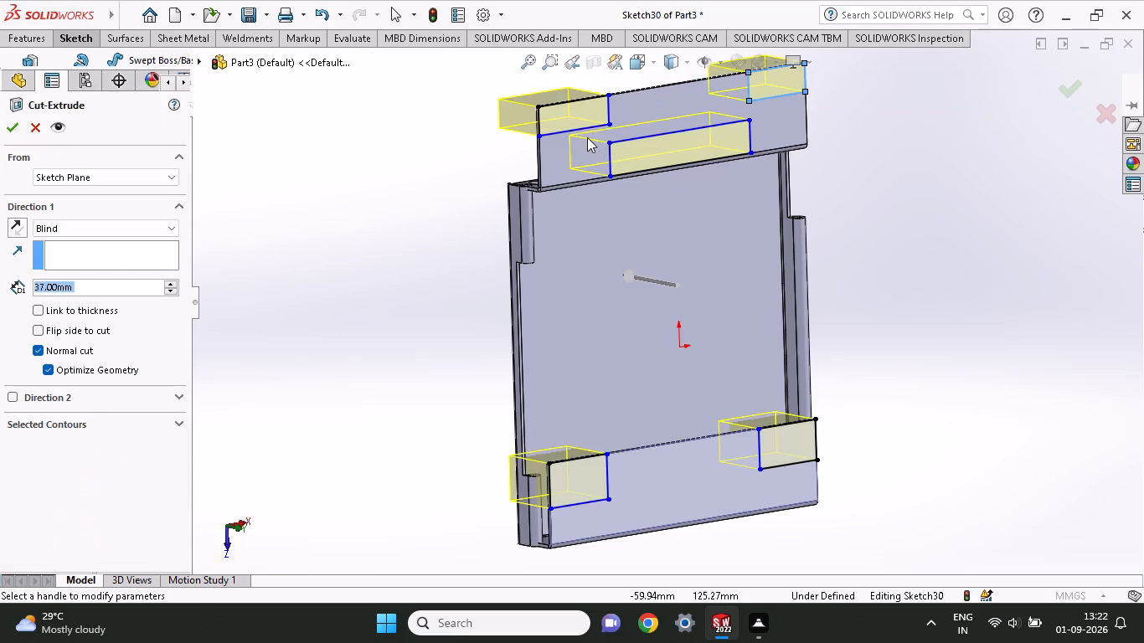
{"action": "left_click", "coordinate": [7, 130]}
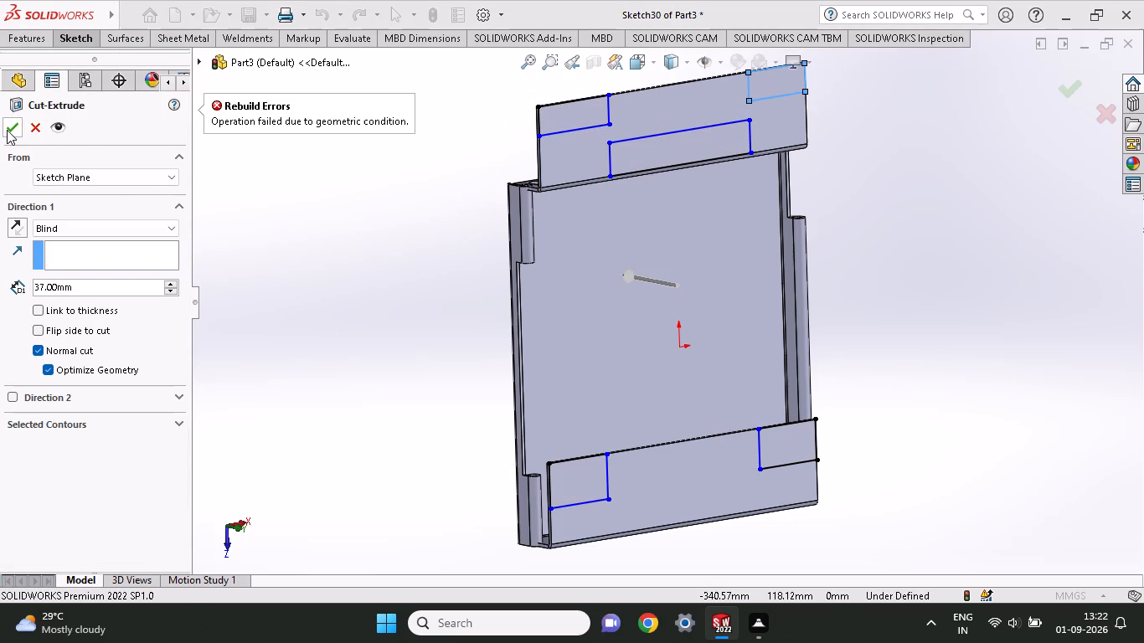
{"action": "left_click", "coordinate": [560, 123]}
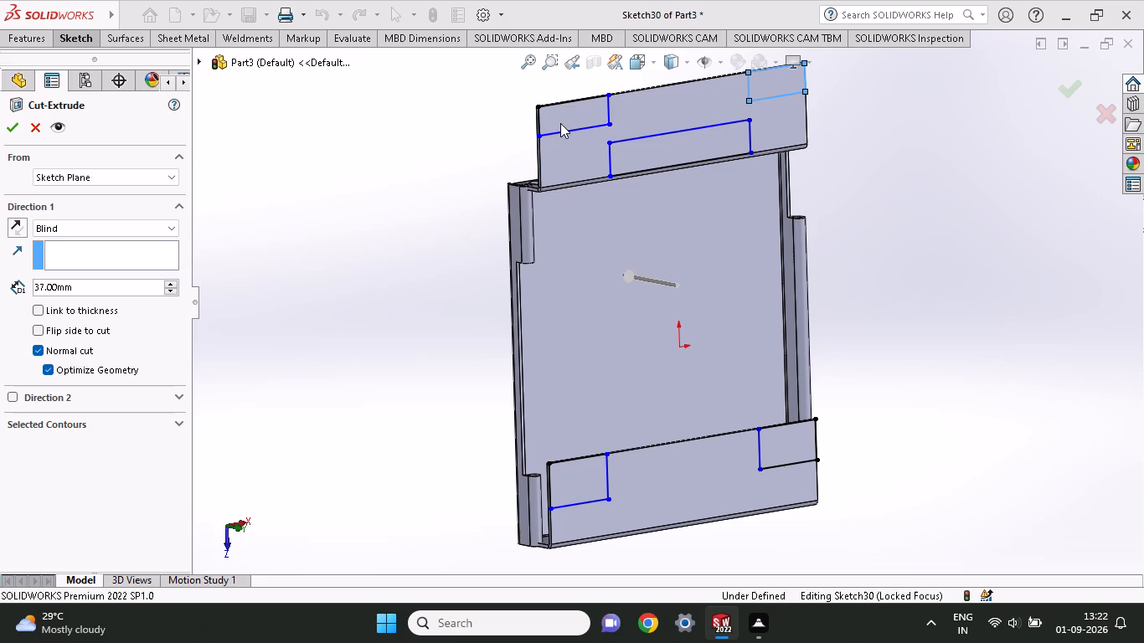
{"action": "middle_click", "coordinate": [728, 126]}
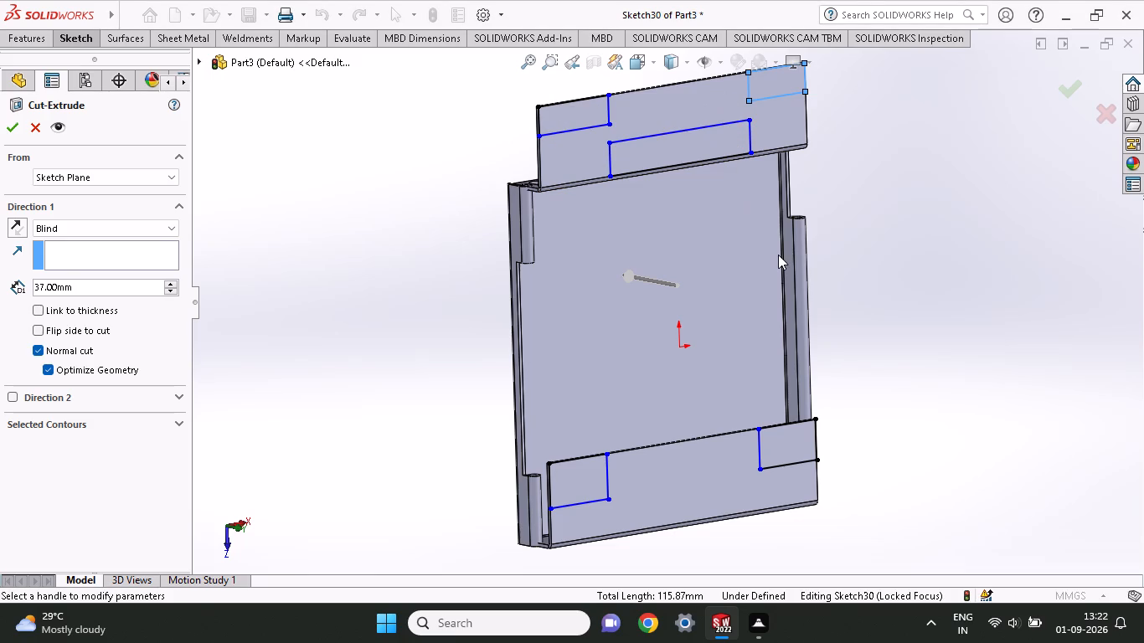
{"action": "scroll", "coordinate": [778, 255], "scroll_direction": "left", "scroll_amount": 1}
{"action": "scroll", "coordinate": [778, 255], "scroll_direction": "right", "scroll_amount": 1}
{"action": "scroll", "coordinate": [739, 299], "scroll_direction": "up", "scroll_amount": 5, "text": "ctrl"}
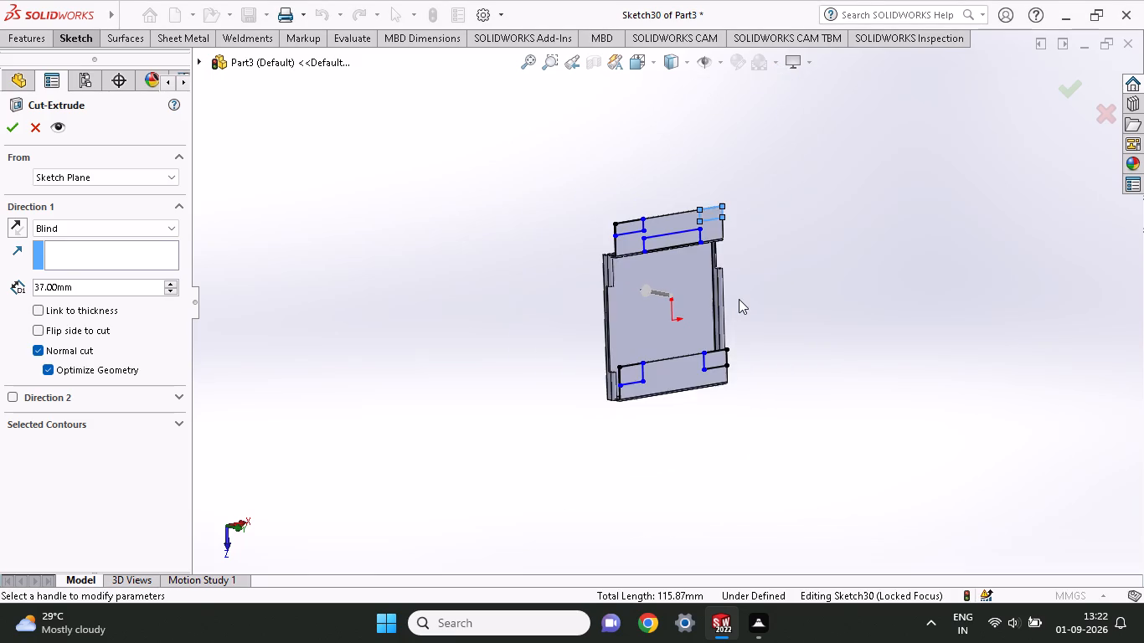
{"action": "scroll", "coordinate": [739, 299], "scroll_direction": "down", "scroll_amount": 3, "text": "ctrl"}
{"action": "scroll", "coordinate": [739, 299], "scroll_direction": "up", "scroll_amount": 1, "text": "ctrl"}
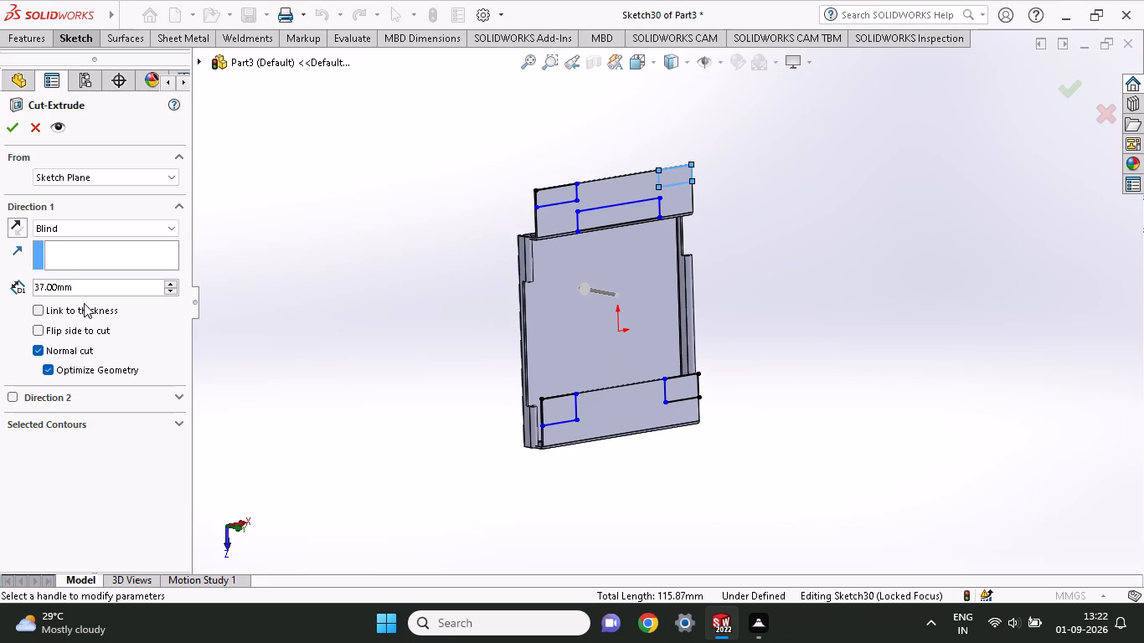
{"action": "left_click_drag", "start_coordinate": [85, 287], "coordinate": [0, 298]}
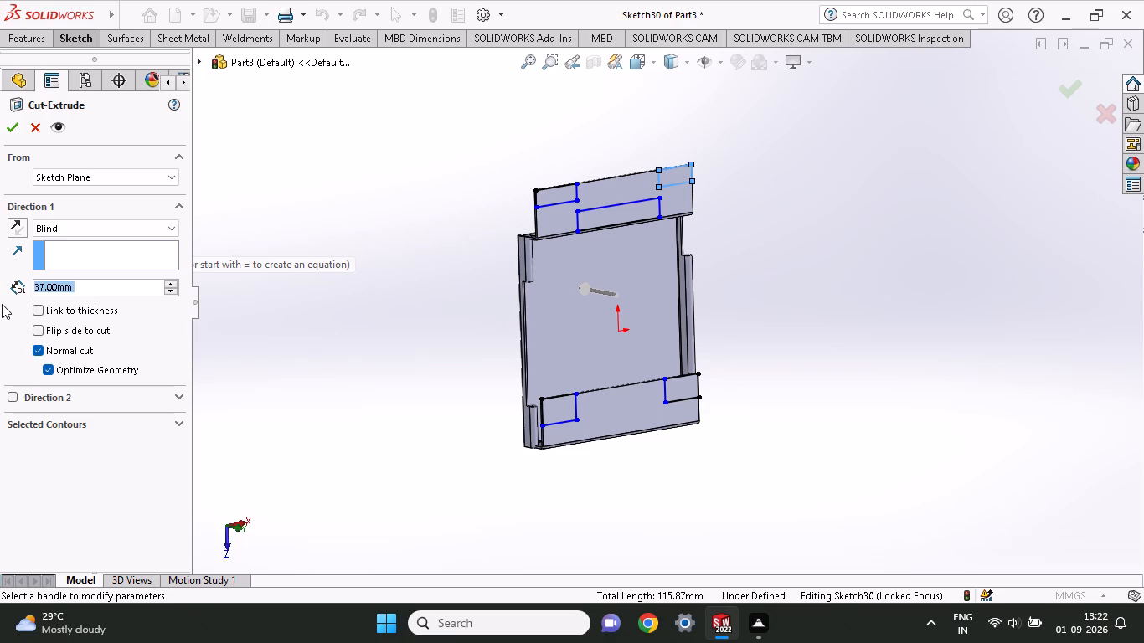
{"action": "key", "text": "2"}
{"action": "key", "text": "Return"}
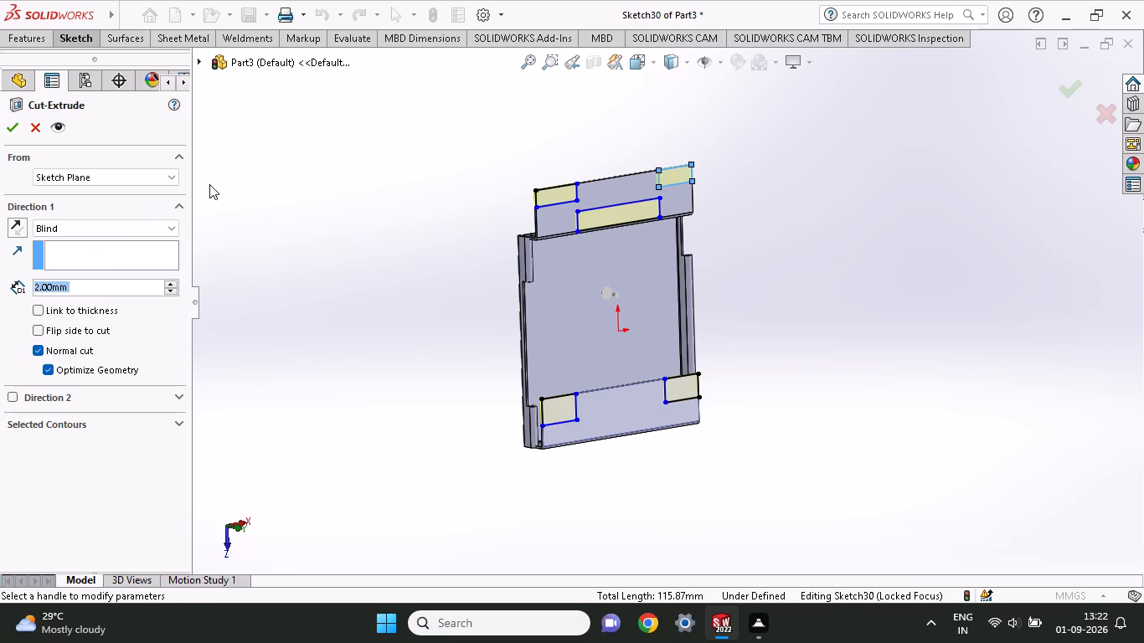
{"action": "left_click", "coordinate": [13, 126]}
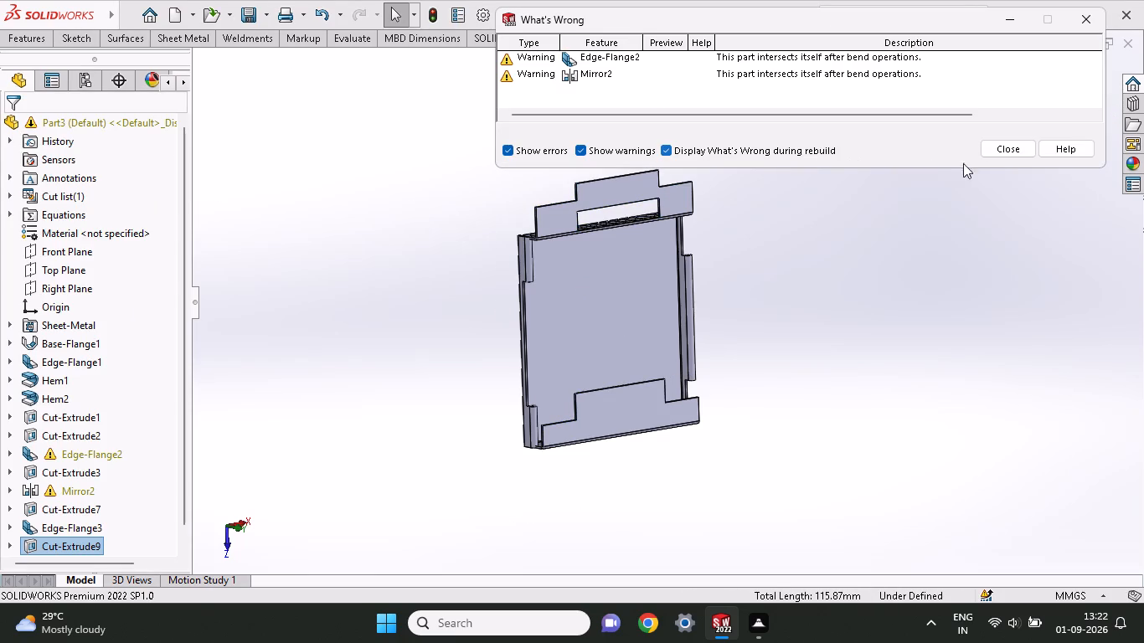
{"action": "left_click", "coordinate": [1009, 152]}
Start a sketch on the broad outer face of the notched inward flange.
{"action": "middle_click_drag", "start_coordinate": [859, 412], "coordinate": [834, 411]}
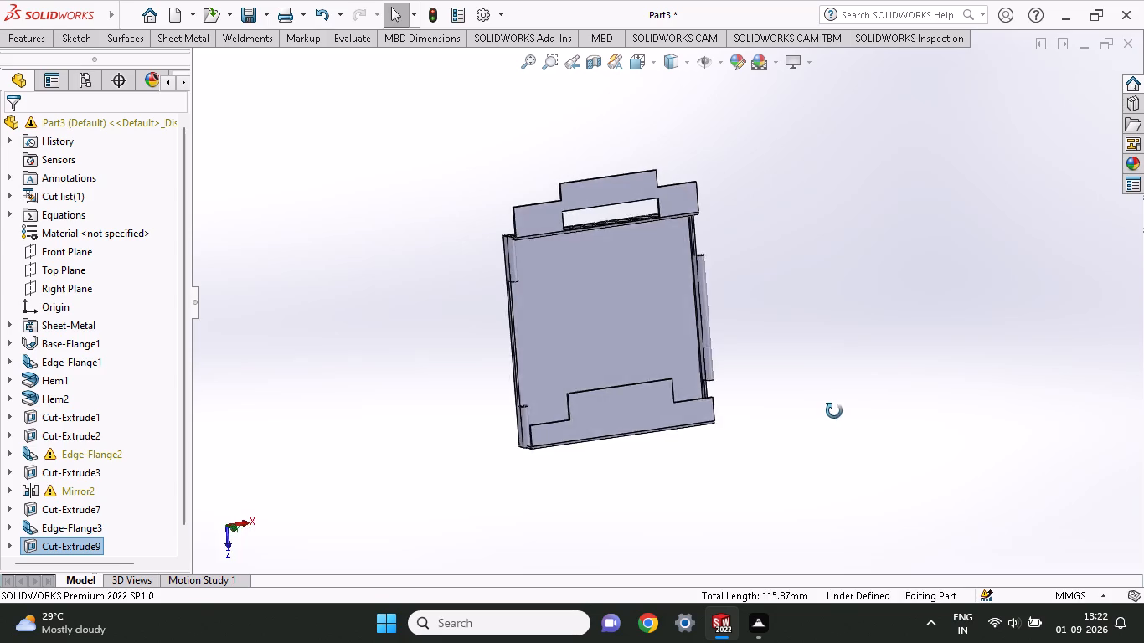
{"action": "middle_click_drag", "start_coordinate": [834, 411], "coordinate": [835, 296]}
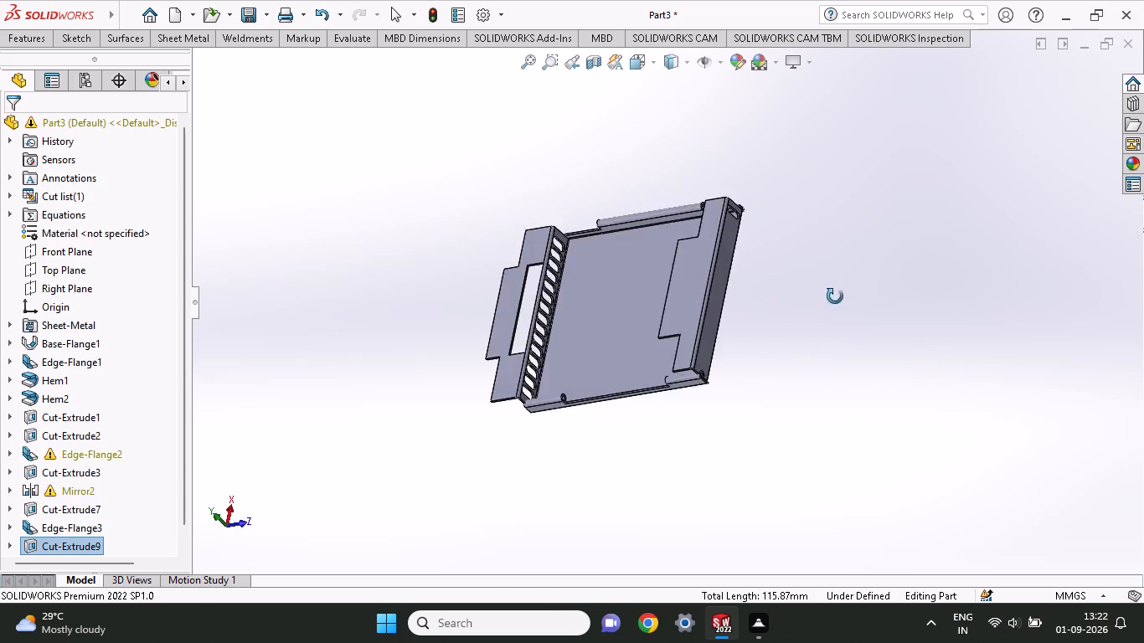
{"action": "middle_click_drag", "start_coordinate": [835, 296], "coordinate": [857, 296]}
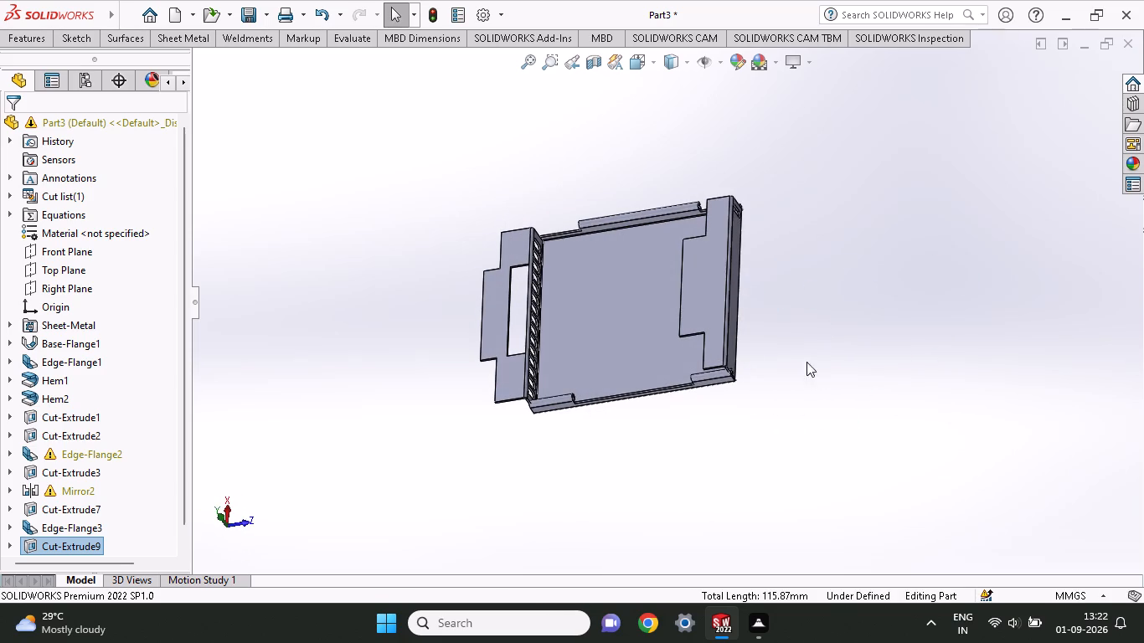
{"action": "middle_click_drag", "start_coordinate": [651, 405], "coordinate": [636, 462]}
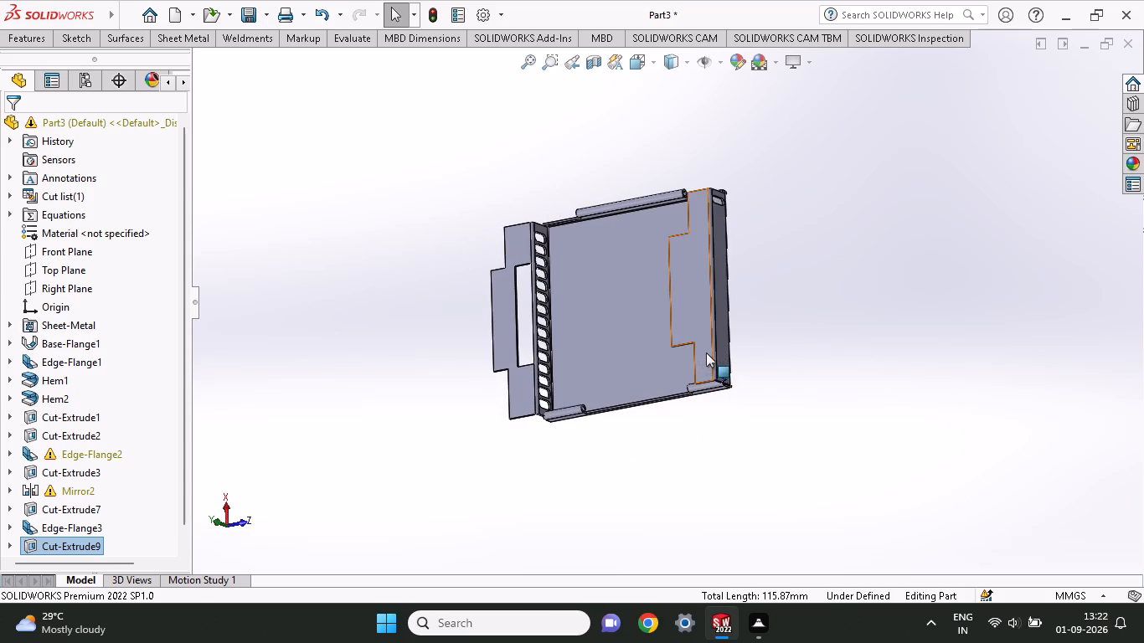
{"action": "left_click", "coordinate": [706, 352]}
{"action": "left_click", "coordinate": [786, 306]}
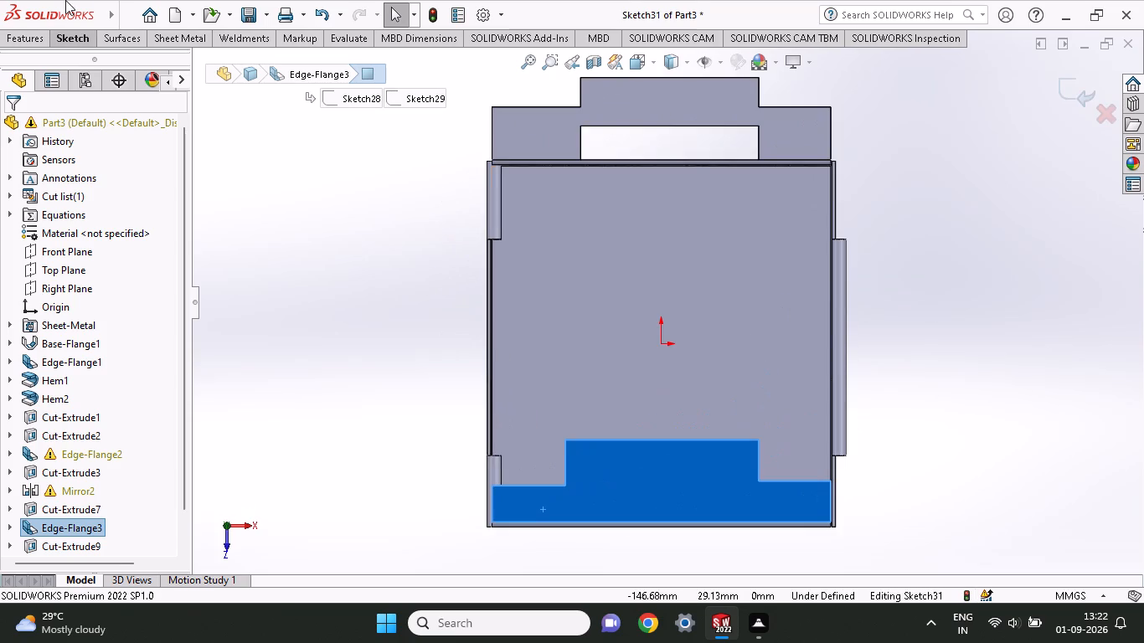
Sketch rectangles from both notch corners down to the inward flange's bend edge, about 42 by 21 mm and about 41 by 23.5 mm.
{"action": "left_click", "coordinate": [73, 37]}
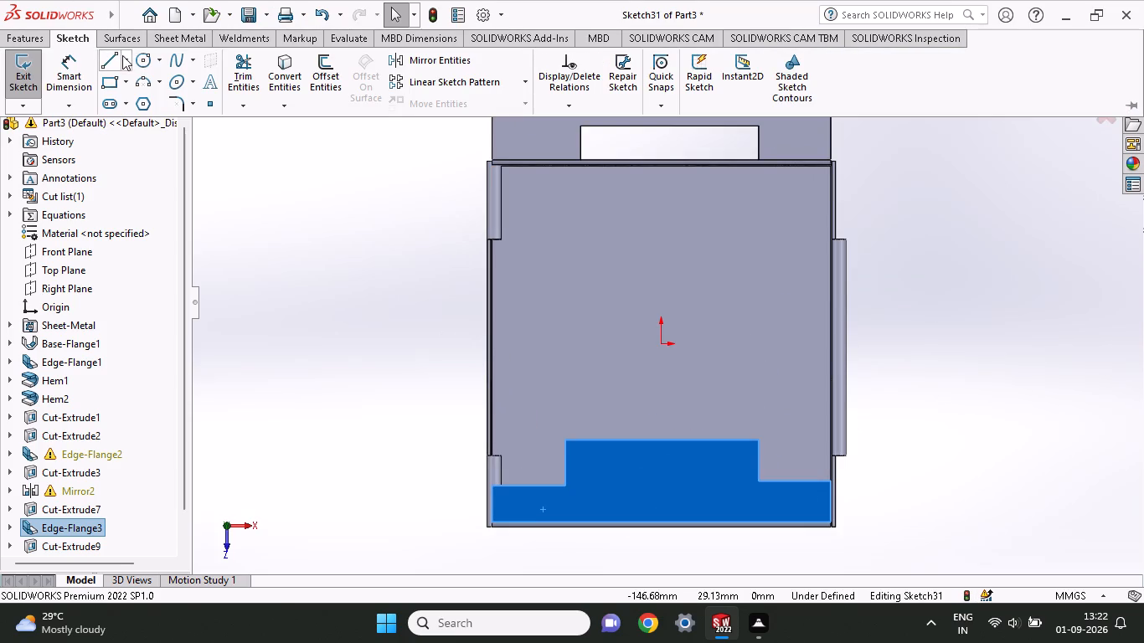
{"action": "left_click", "coordinate": [109, 85]}
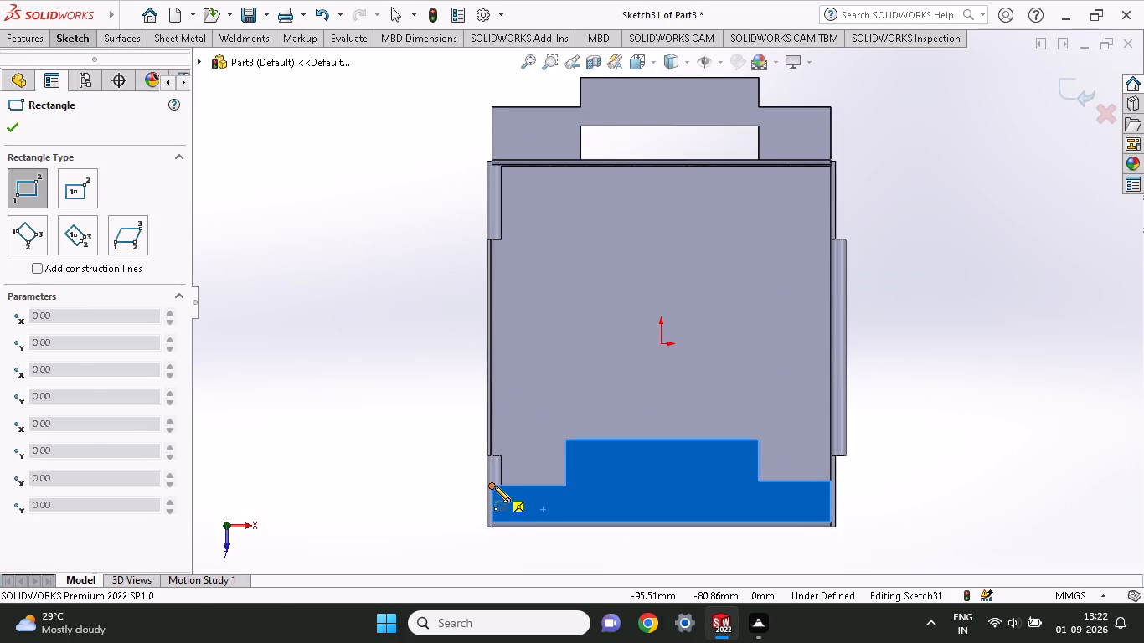
{"action": "left_click", "coordinate": [494, 486]}
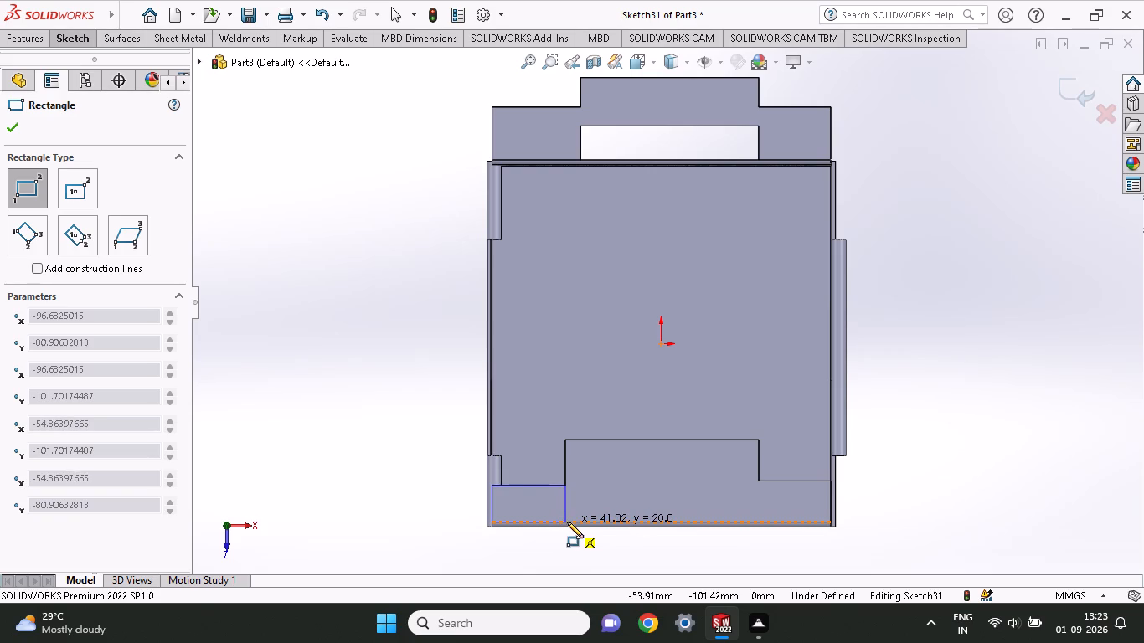
{"action": "left_click", "coordinate": [566, 522]}
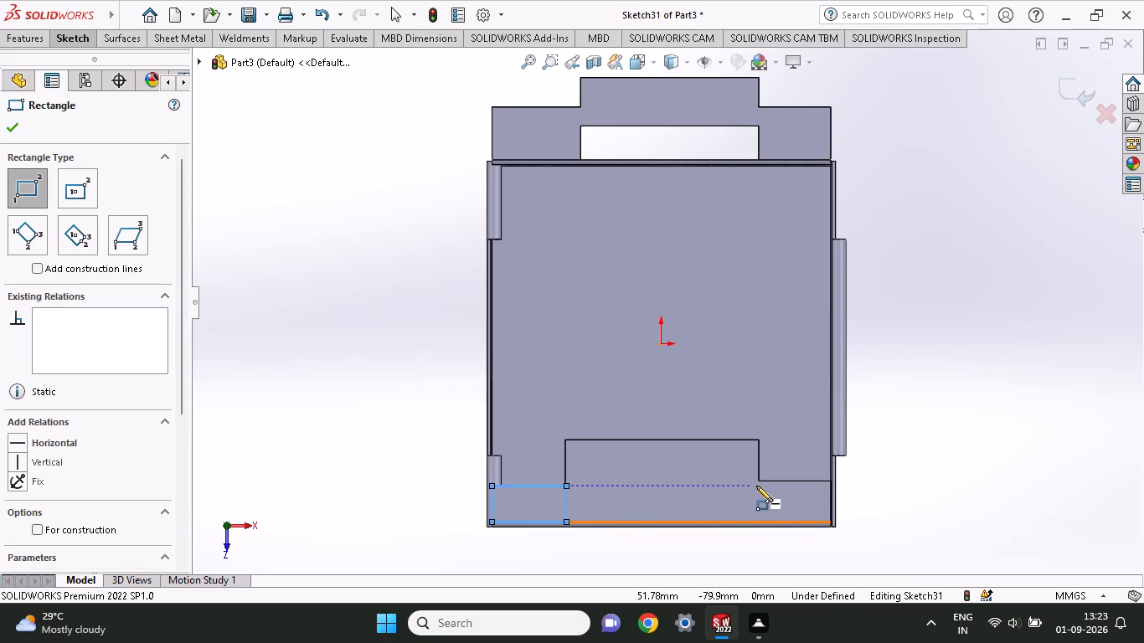
{"action": "left_click", "coordinate": [759, 482]}
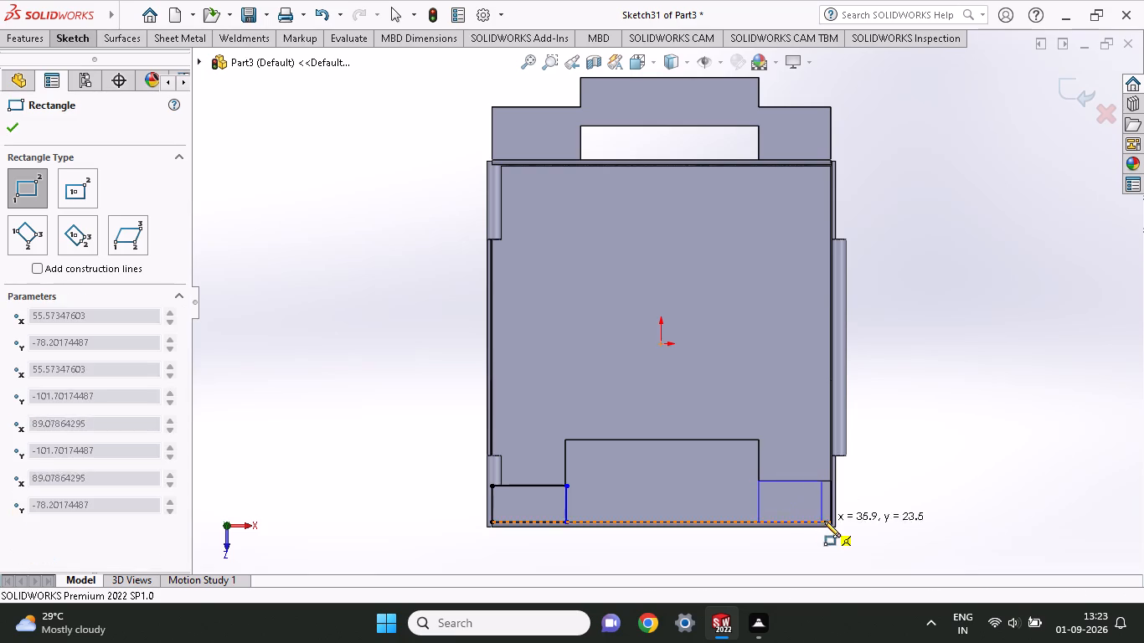
{"action": "left_click", "coordinate": [832, 522]}
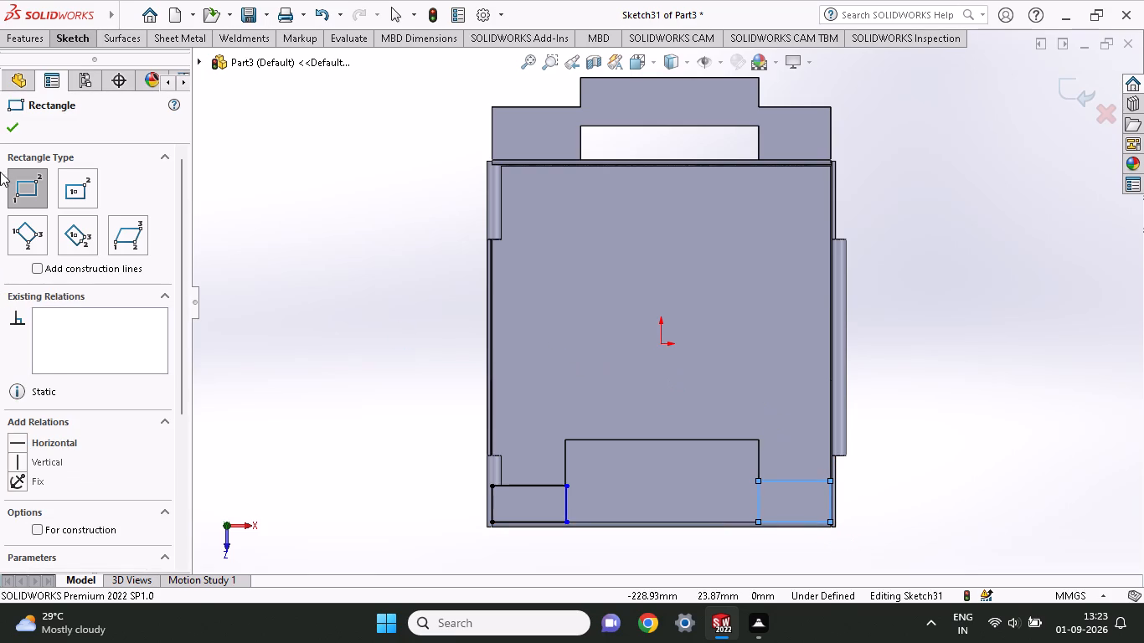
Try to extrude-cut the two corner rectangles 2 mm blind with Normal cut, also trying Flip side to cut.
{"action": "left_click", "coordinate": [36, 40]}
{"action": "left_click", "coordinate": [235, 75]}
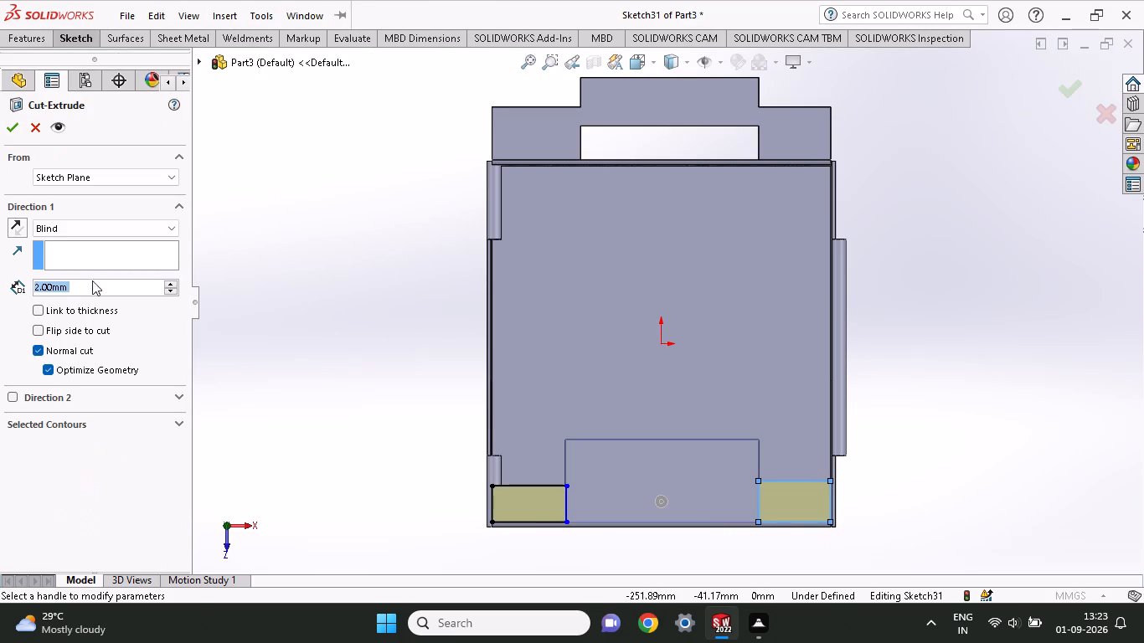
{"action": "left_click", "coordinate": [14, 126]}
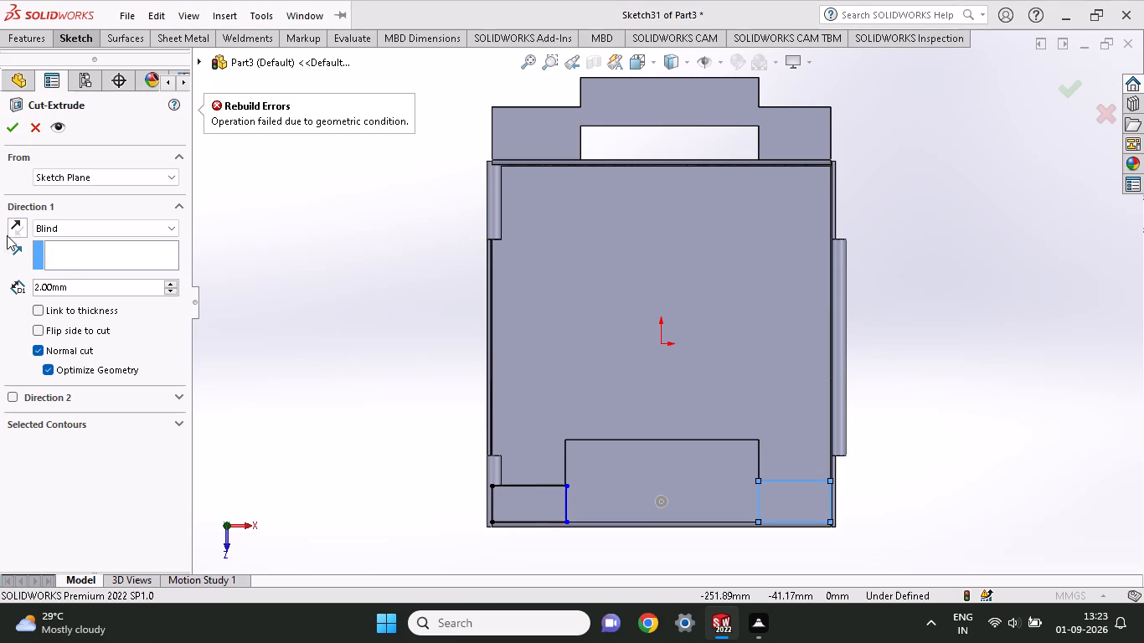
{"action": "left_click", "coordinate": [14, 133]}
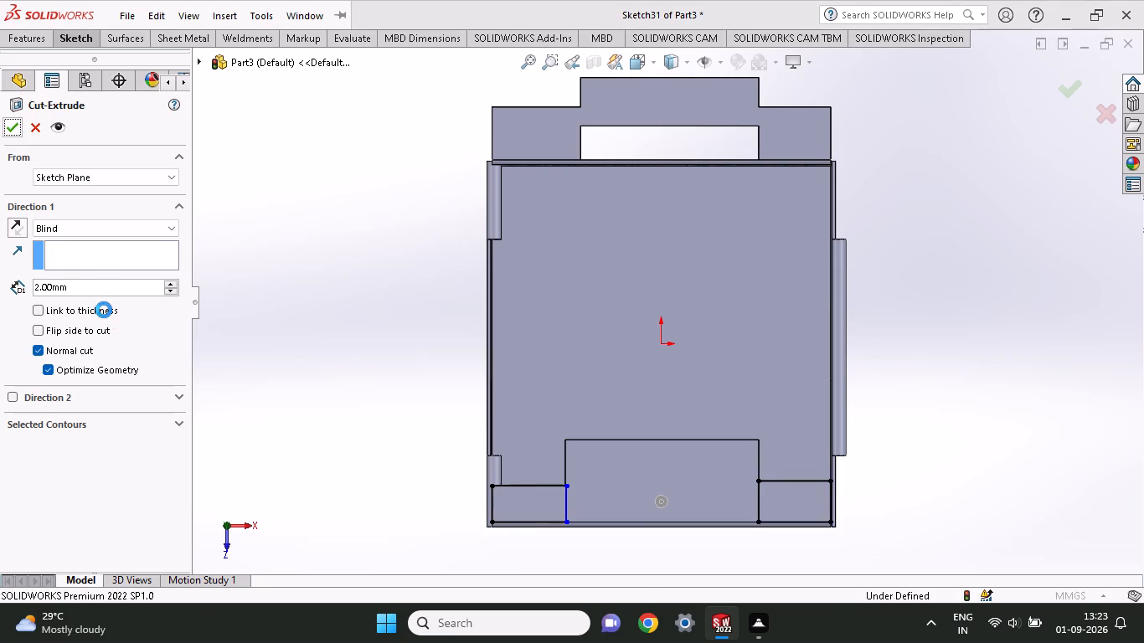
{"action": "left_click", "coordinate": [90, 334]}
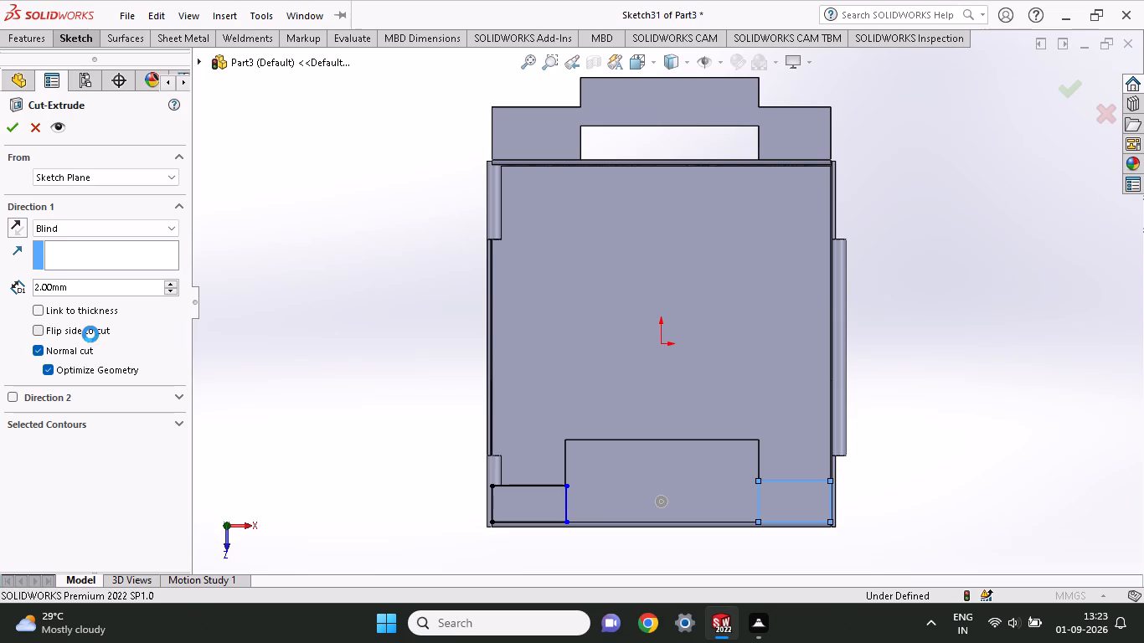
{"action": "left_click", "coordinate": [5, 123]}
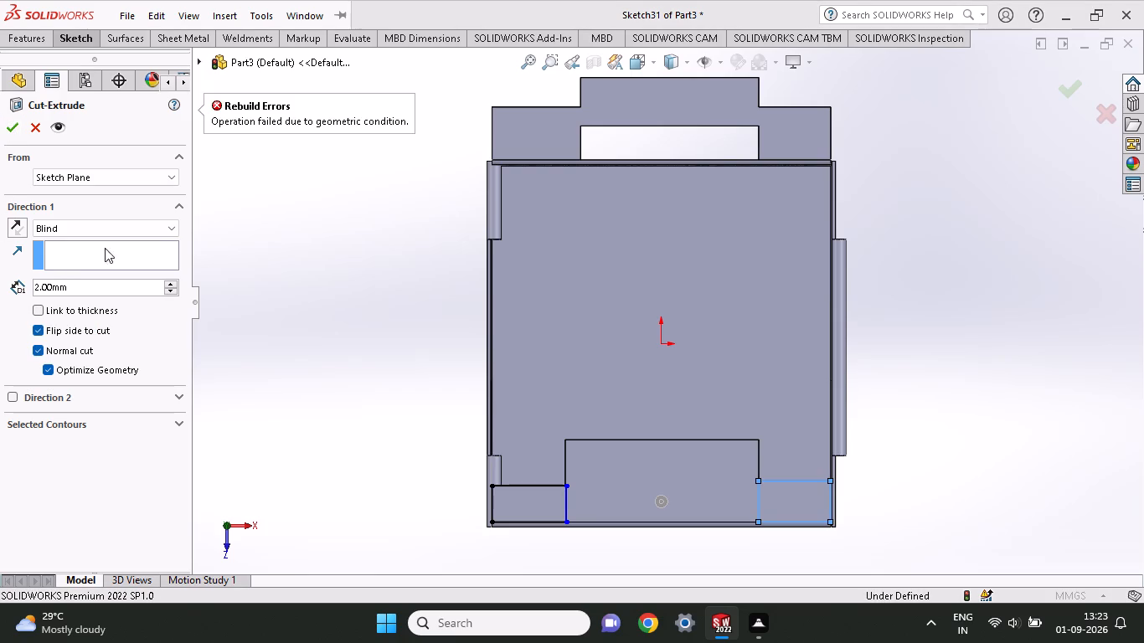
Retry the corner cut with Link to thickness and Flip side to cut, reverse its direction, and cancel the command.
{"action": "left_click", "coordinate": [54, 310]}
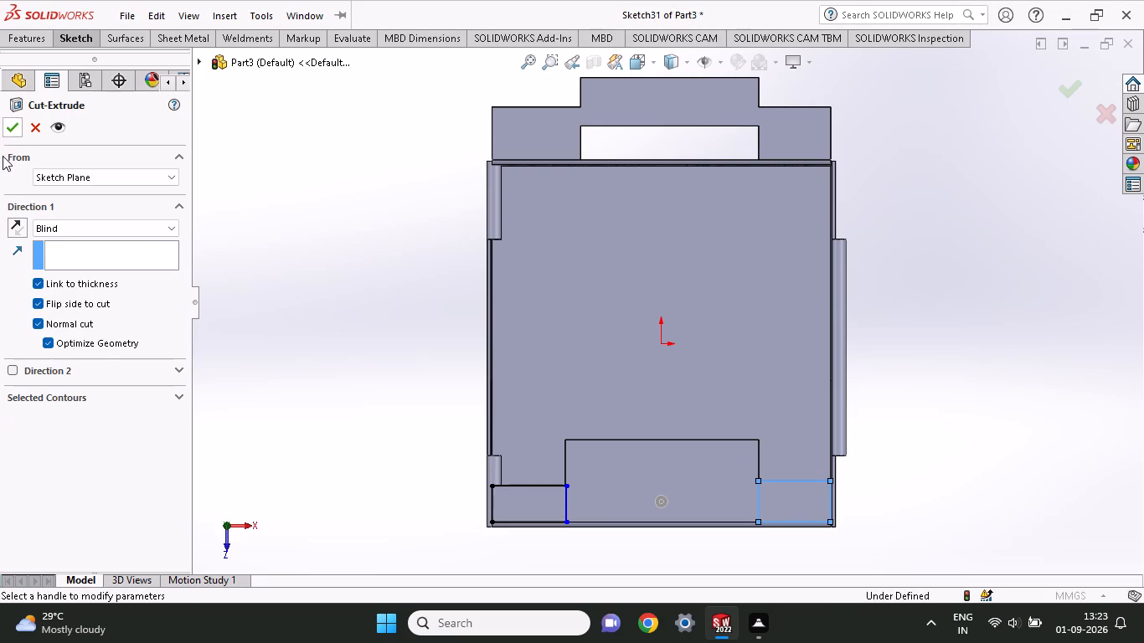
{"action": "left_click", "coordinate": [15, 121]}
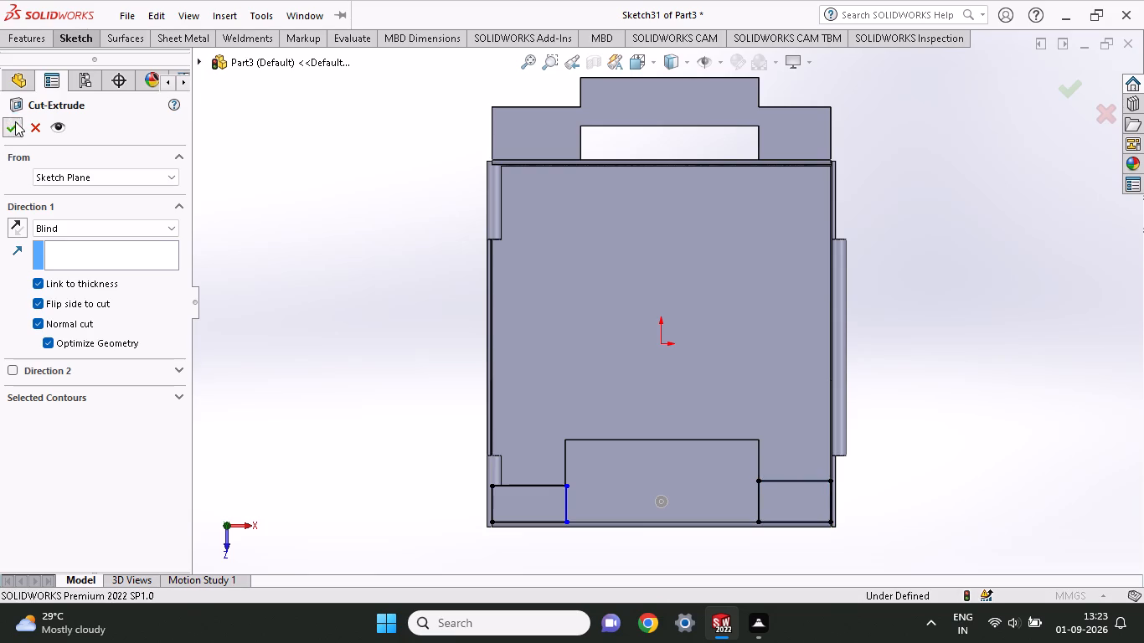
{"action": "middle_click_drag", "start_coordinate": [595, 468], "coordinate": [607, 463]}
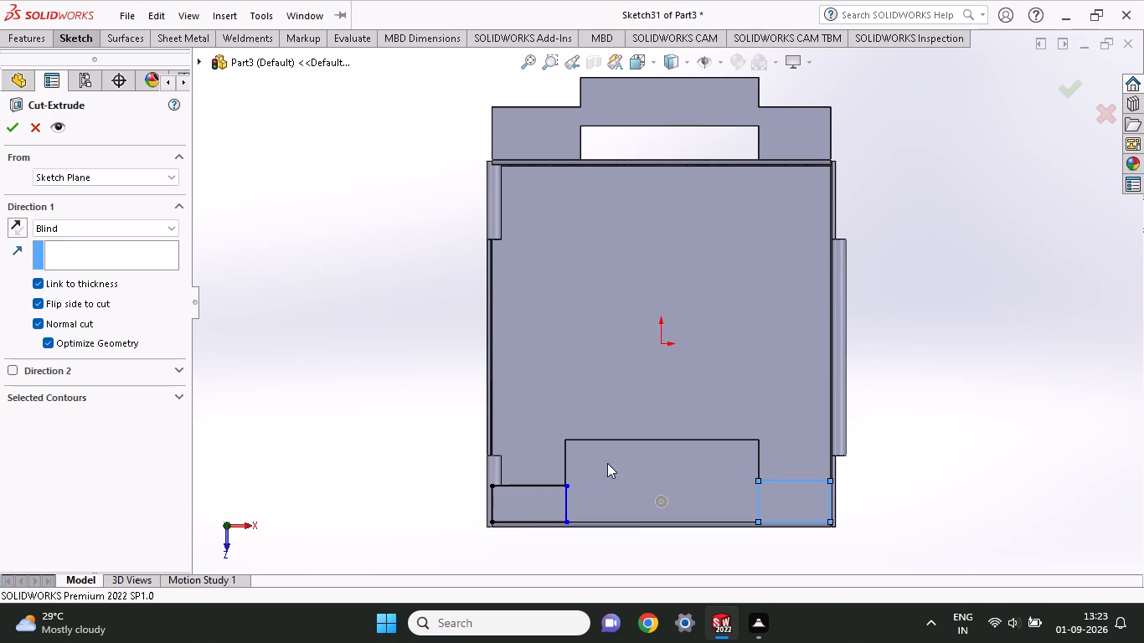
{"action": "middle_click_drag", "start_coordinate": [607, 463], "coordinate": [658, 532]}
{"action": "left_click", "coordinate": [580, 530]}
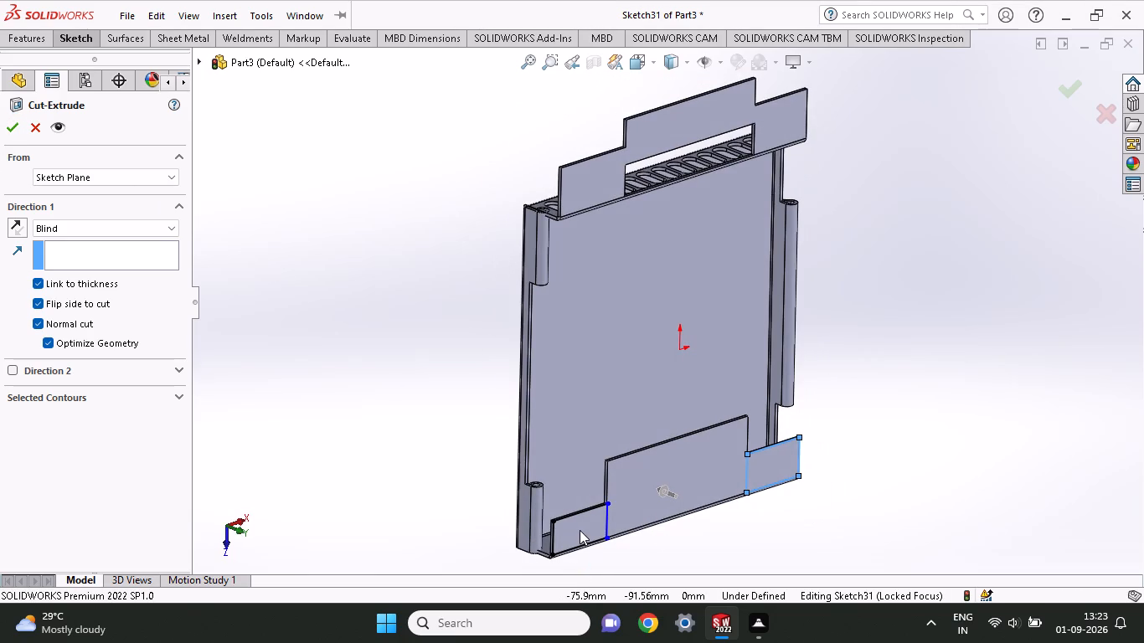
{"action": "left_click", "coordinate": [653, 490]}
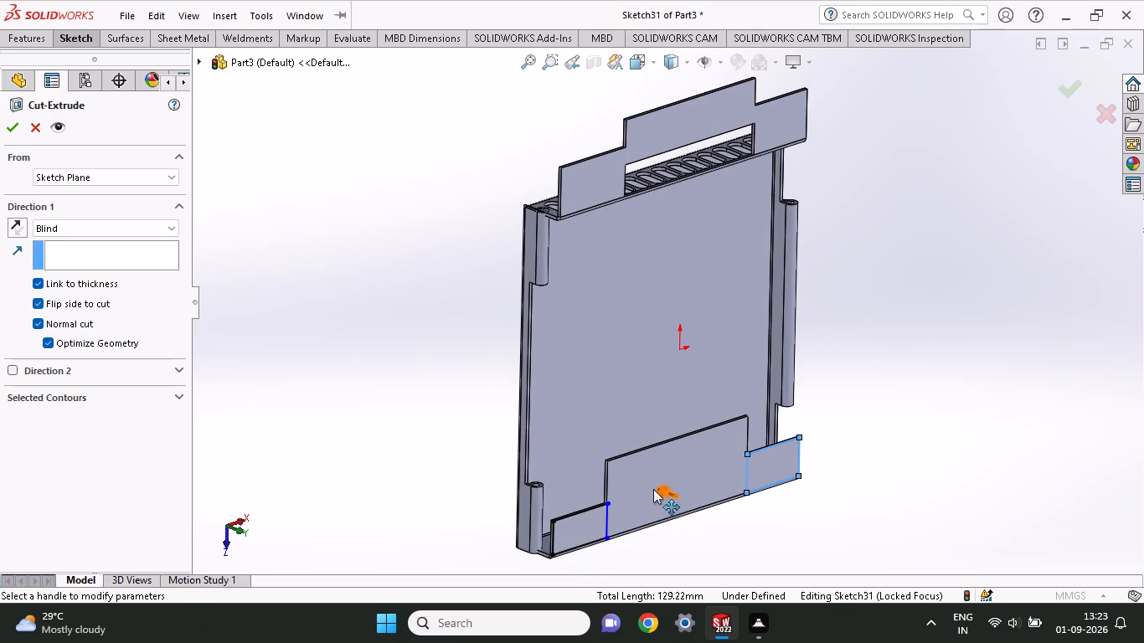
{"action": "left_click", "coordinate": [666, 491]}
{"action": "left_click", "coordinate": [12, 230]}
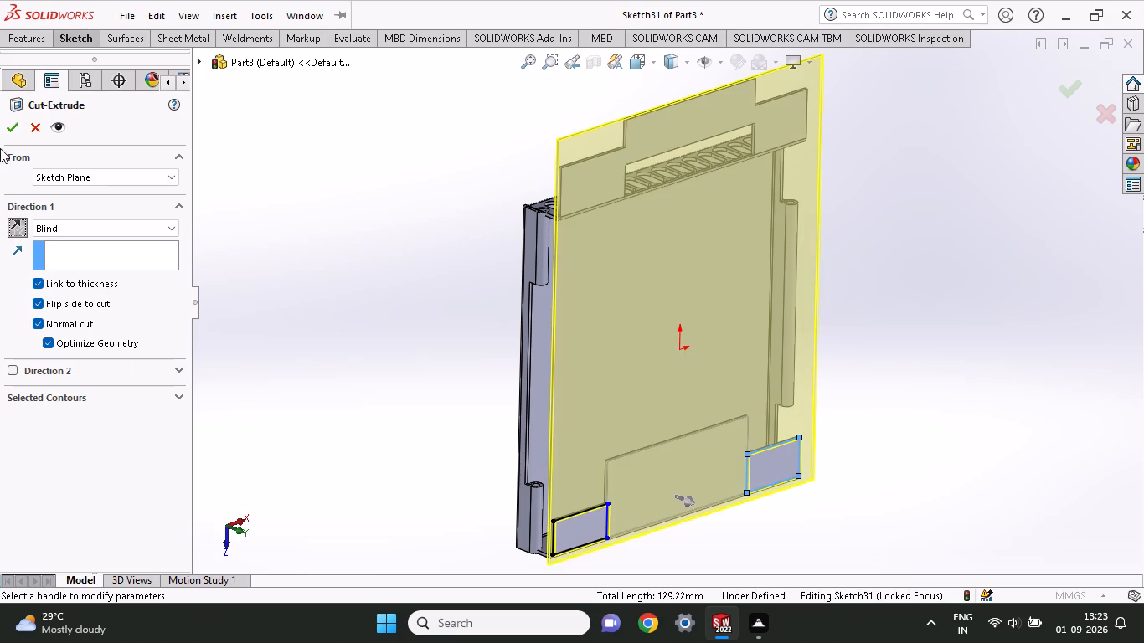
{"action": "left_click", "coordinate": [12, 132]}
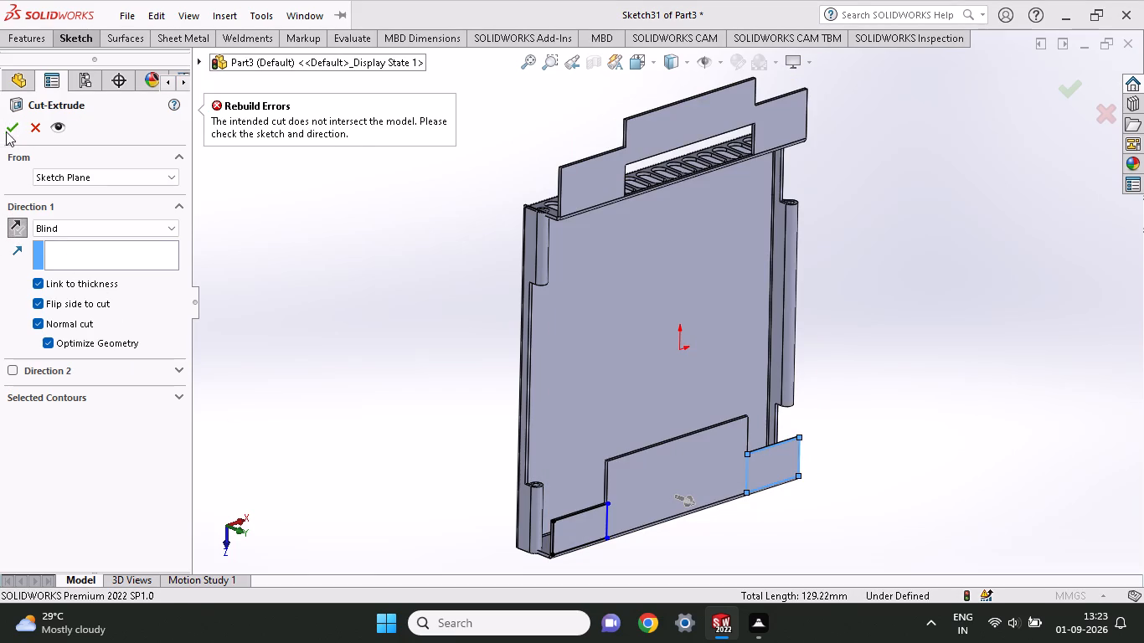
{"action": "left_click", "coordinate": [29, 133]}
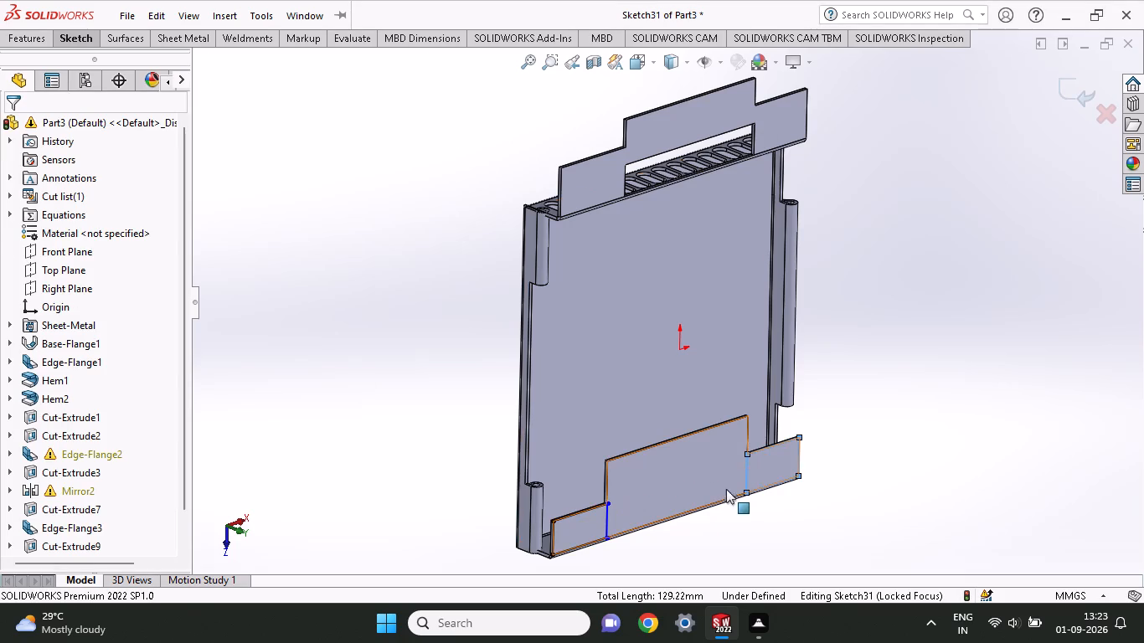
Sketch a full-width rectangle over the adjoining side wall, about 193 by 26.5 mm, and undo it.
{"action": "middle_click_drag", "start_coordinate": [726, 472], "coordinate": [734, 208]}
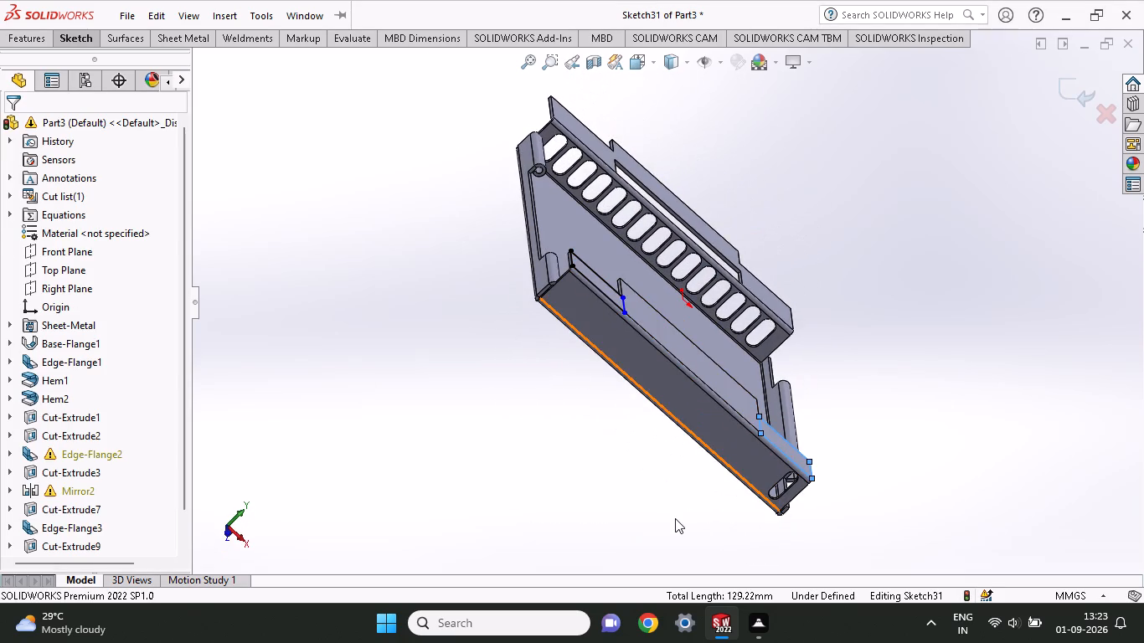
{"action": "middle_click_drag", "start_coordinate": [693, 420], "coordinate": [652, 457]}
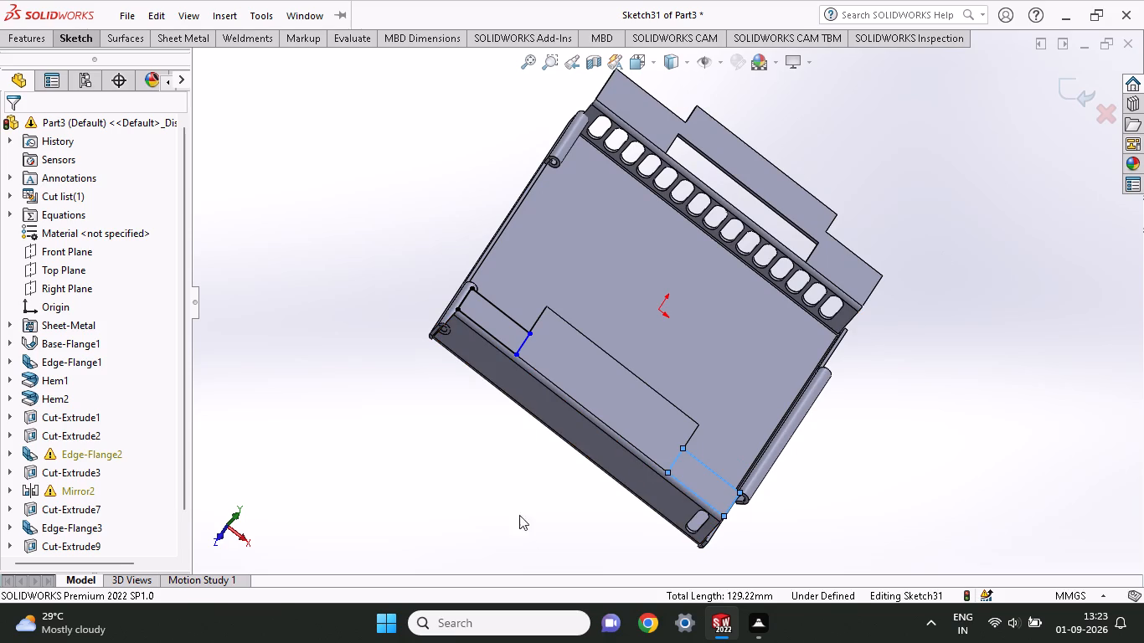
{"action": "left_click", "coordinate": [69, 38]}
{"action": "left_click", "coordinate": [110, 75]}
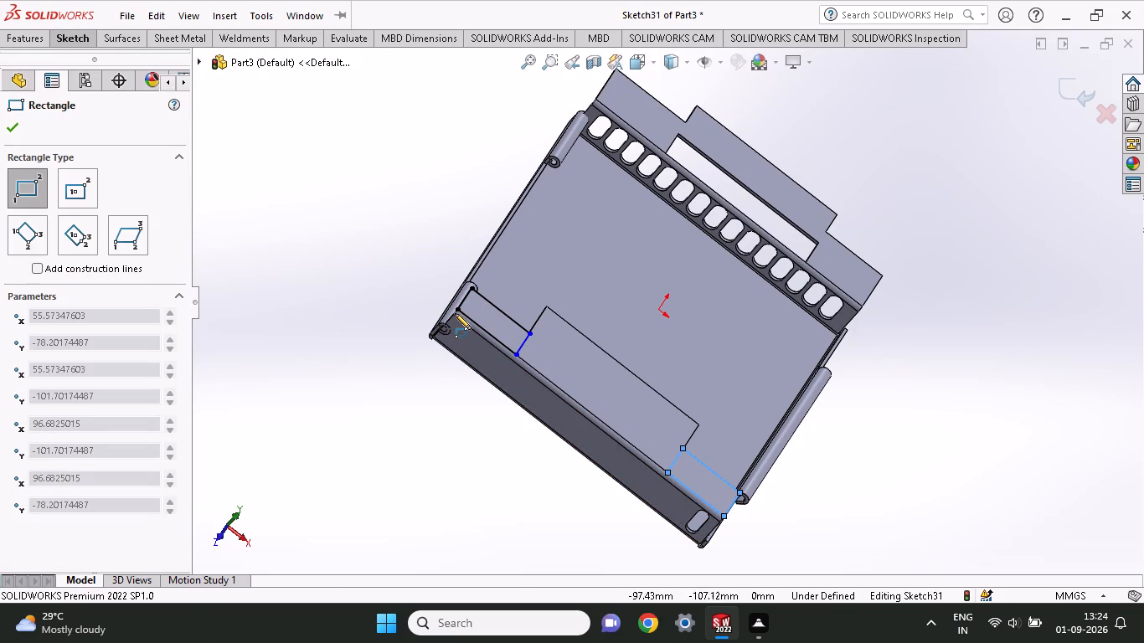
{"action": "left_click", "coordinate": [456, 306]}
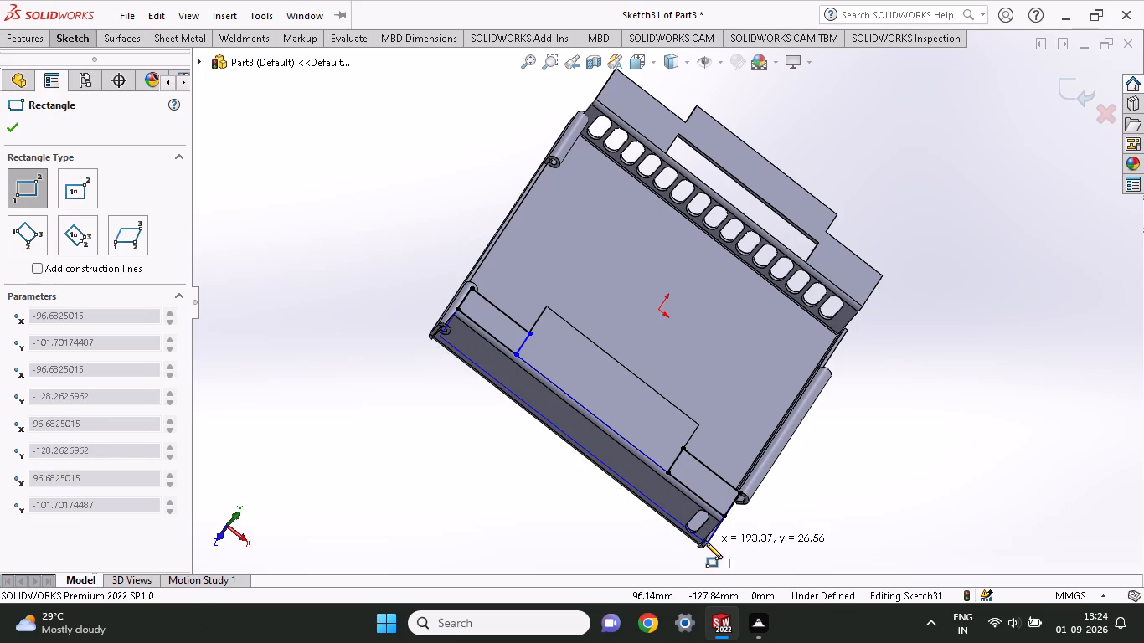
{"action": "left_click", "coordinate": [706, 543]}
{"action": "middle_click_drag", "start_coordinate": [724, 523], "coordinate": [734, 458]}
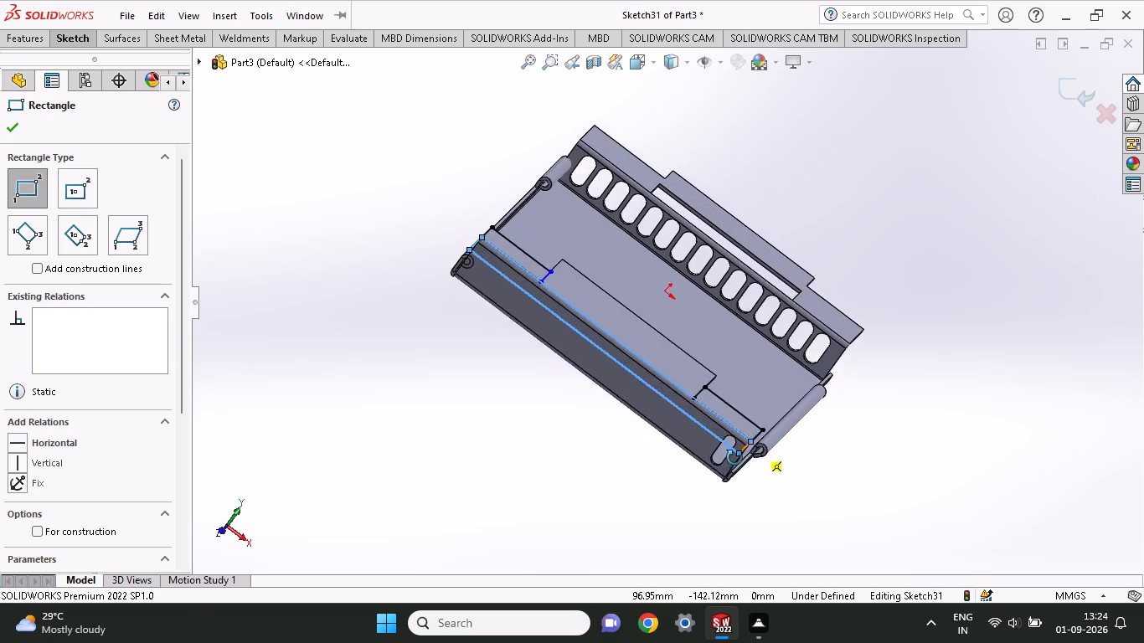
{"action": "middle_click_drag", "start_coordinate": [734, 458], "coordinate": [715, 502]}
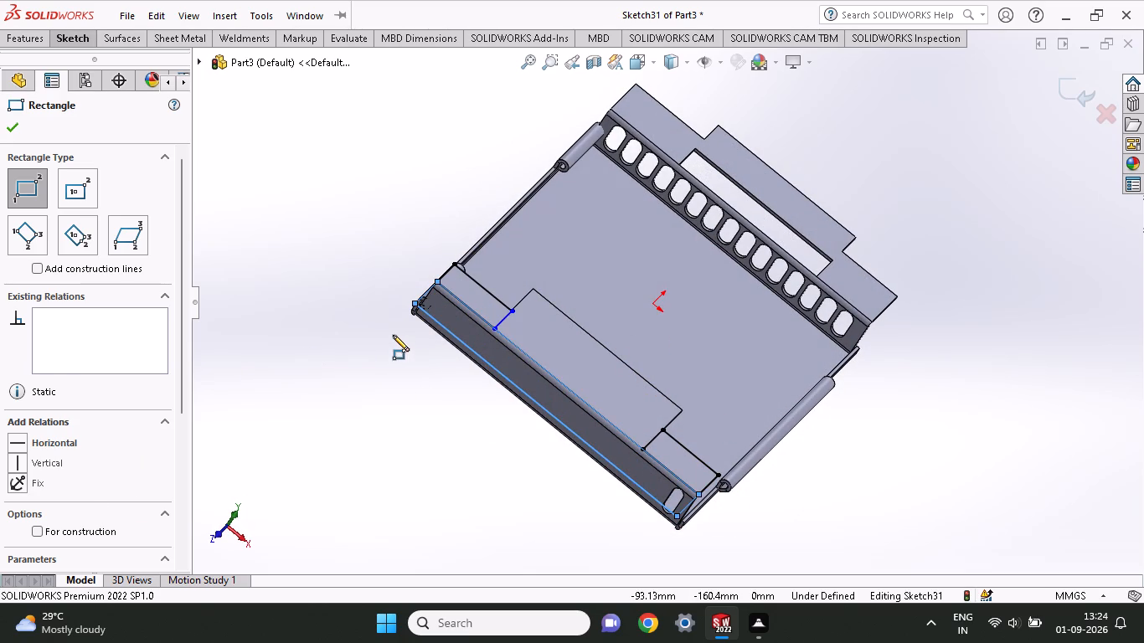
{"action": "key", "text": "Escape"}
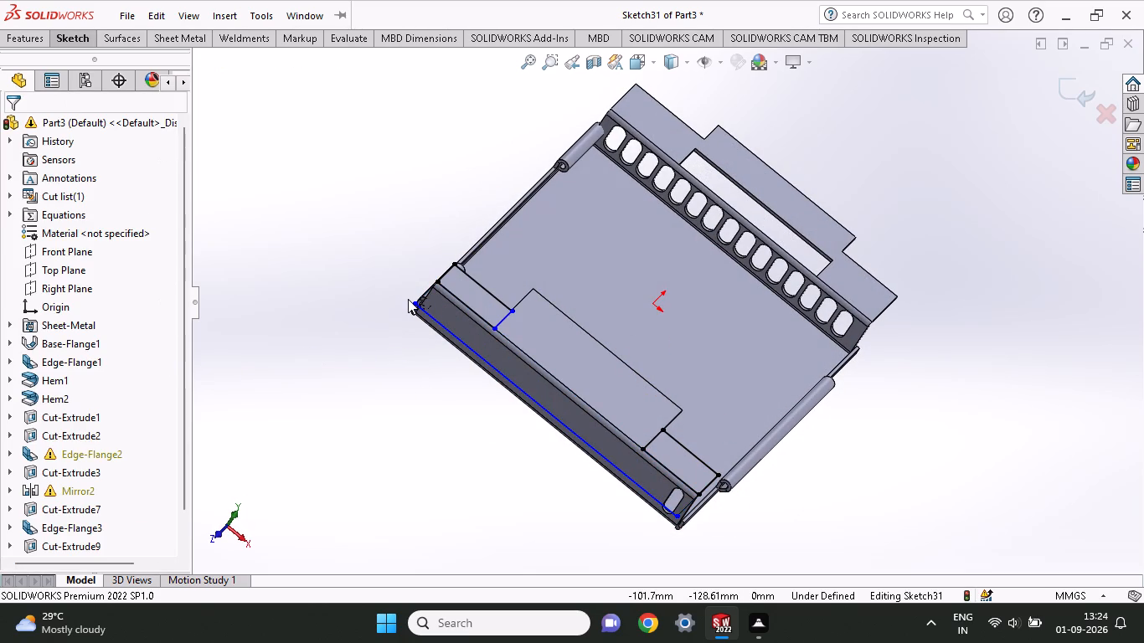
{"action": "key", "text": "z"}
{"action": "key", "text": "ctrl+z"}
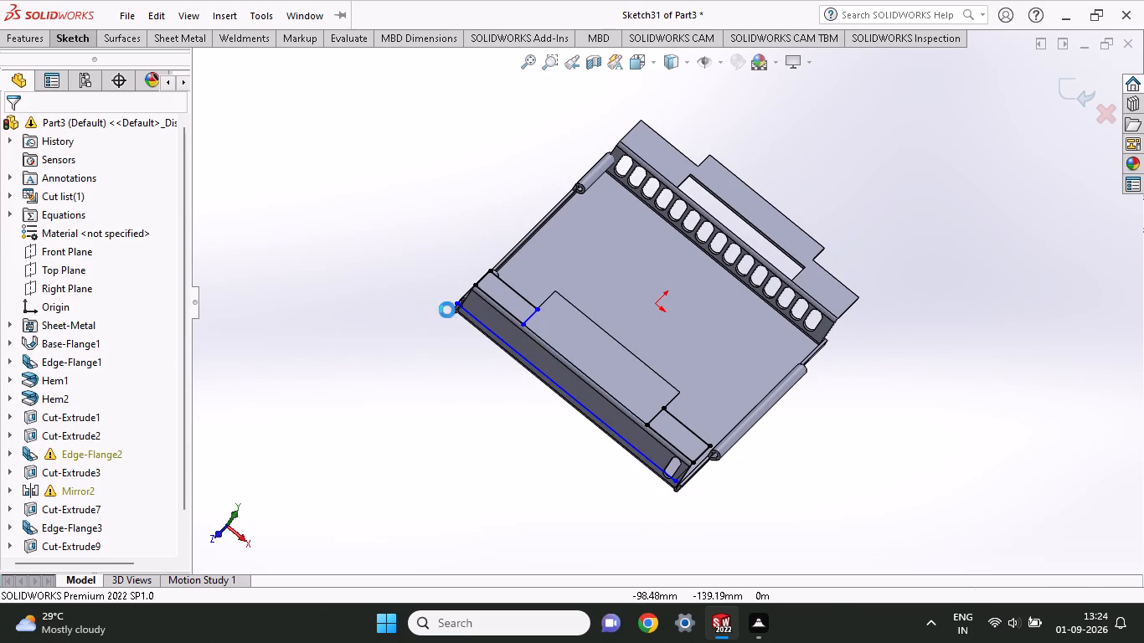
Sketch two rectangles extending the corner rectangles past the inward flange's bend edge, about 42 mm wide and about 41 by 36 mm.
{"action": "left_click", "coordinate": [85, 40]}
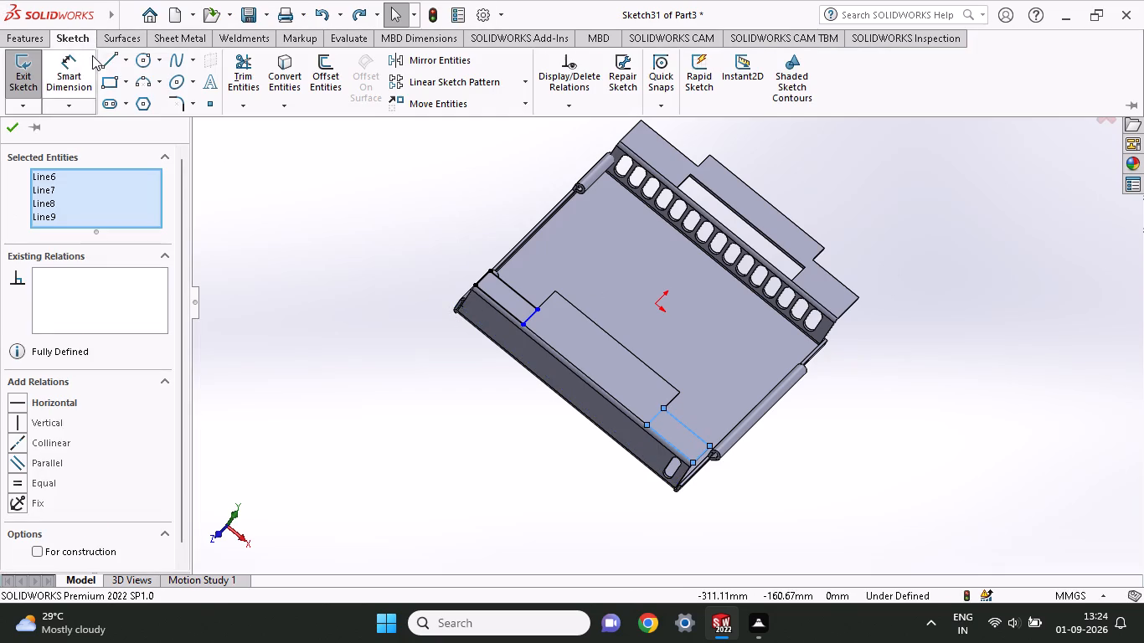
{"action": "left_click", "coordinate": [112, 75]}
{"action": "left_click", "coordinate": [479, 287]}
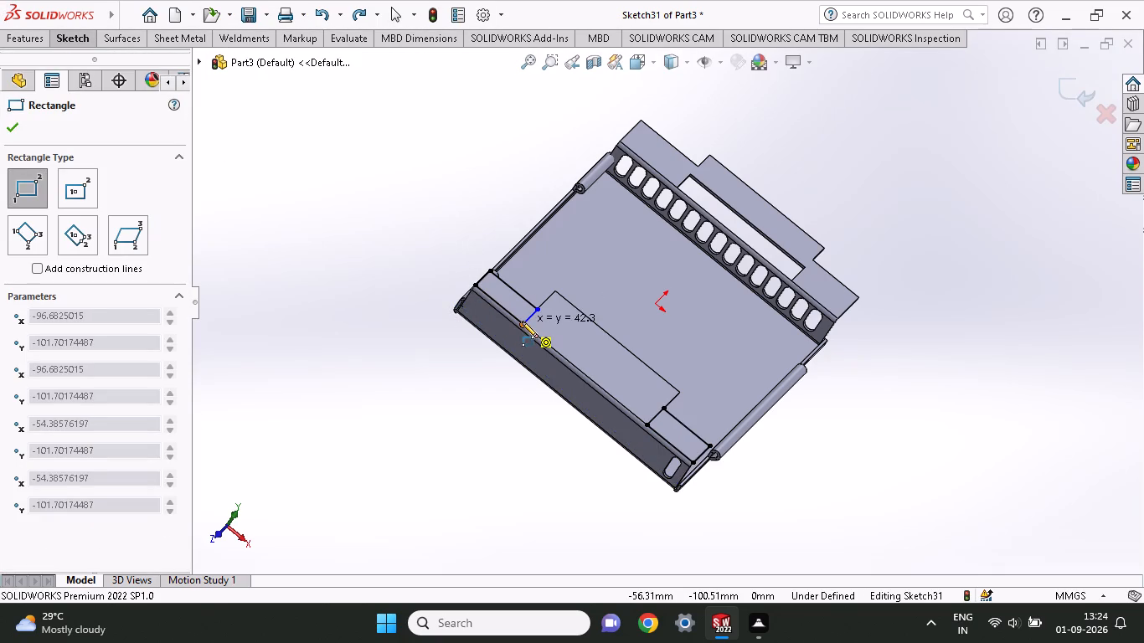
{"action": "left_click", "coordinate": [522, 327]}
{"action": "left_click", "coordinate": [476, 282]}
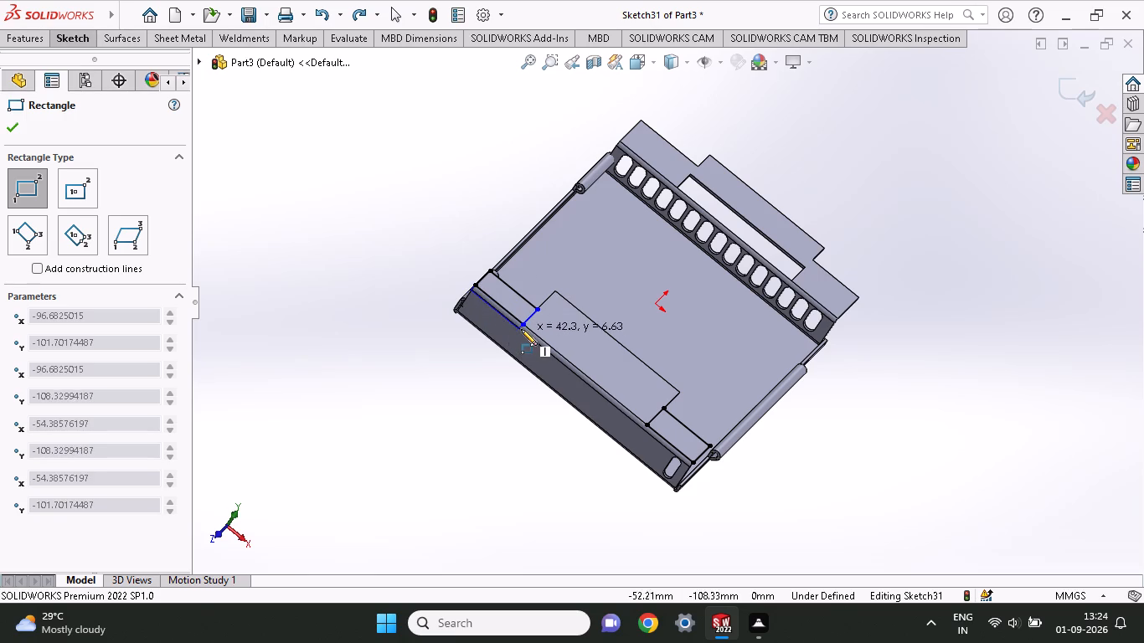
{"action": "left_click", "coordinate": [500, 351]}
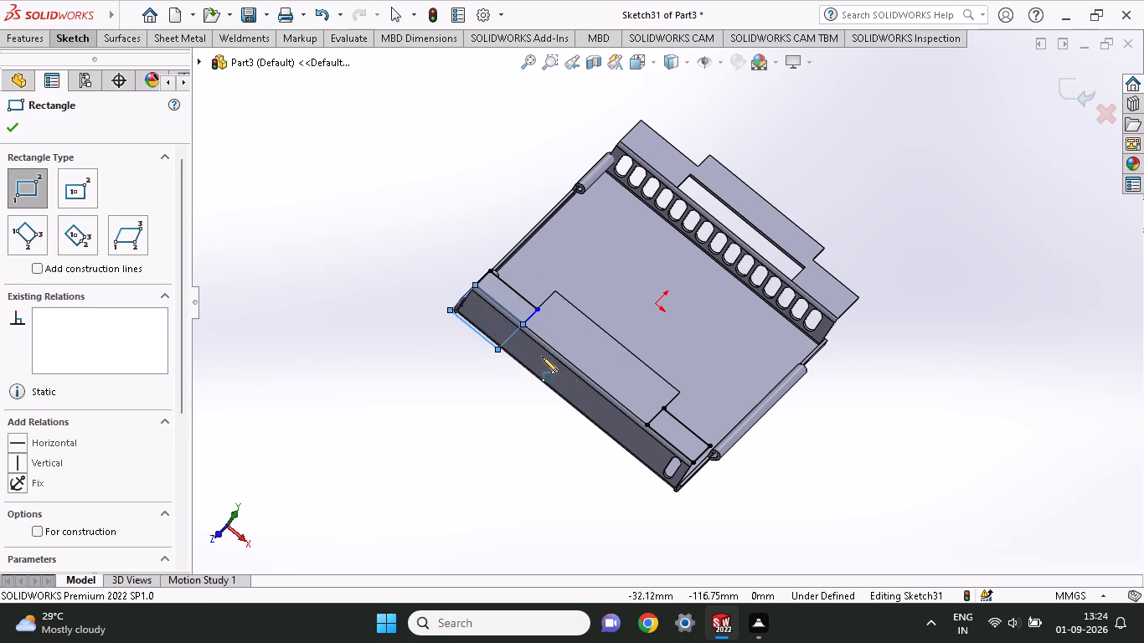
{"action": "left_click", "coordinate": [644, 424]}
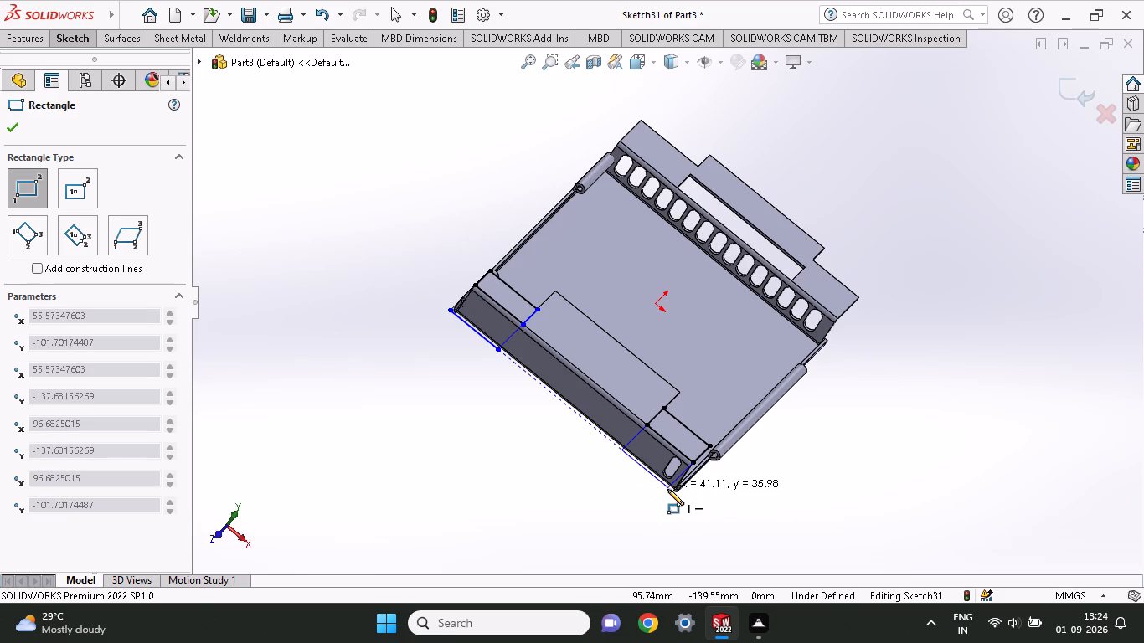
{"action": "left_click", "coordinate": [667, 486]}
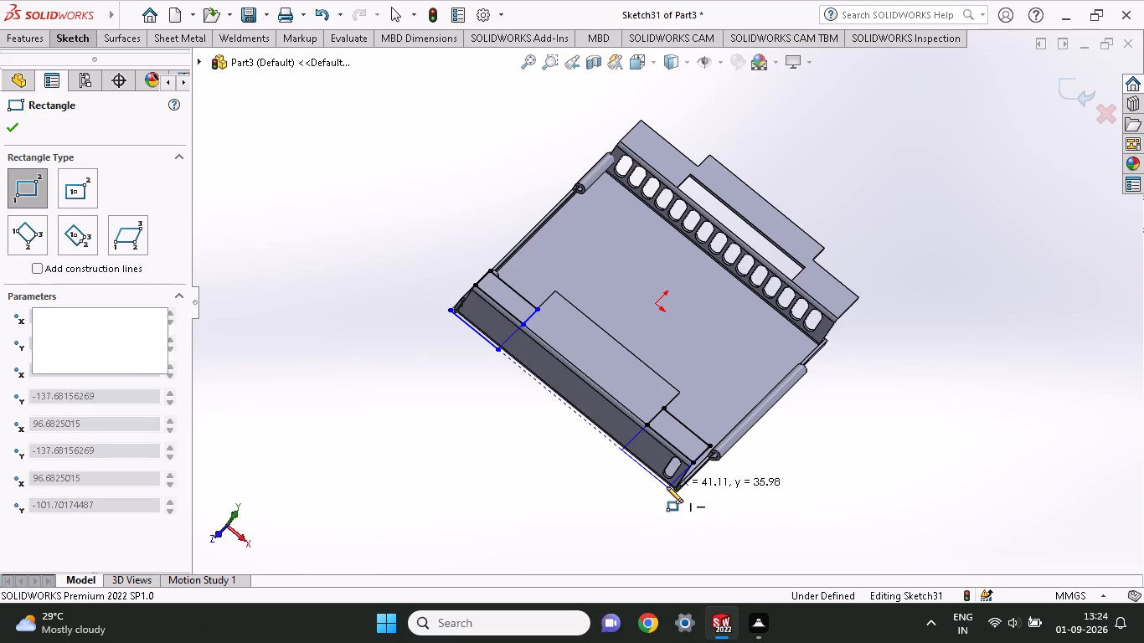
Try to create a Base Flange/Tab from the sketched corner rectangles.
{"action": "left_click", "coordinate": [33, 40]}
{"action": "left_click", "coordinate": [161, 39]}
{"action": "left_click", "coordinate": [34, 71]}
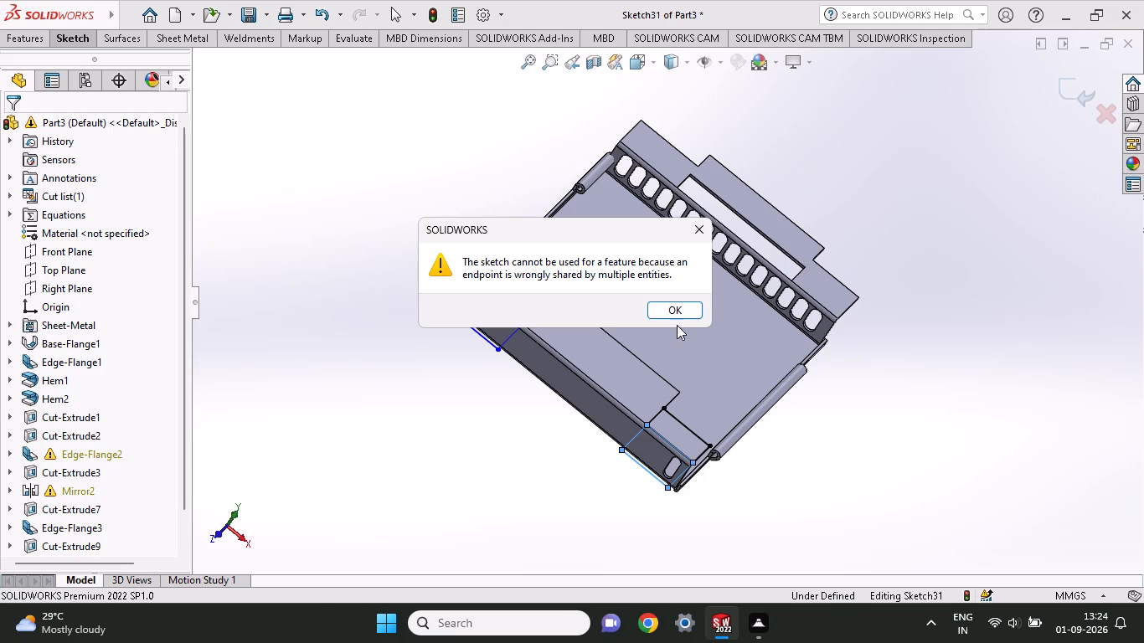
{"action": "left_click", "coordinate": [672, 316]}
Extrude the two sketched rectangles overhanging the side wall at the inward flange's ends, with Link to thickness and Merge result.
{"action": "left_click", "coordinate": [21, 35]}
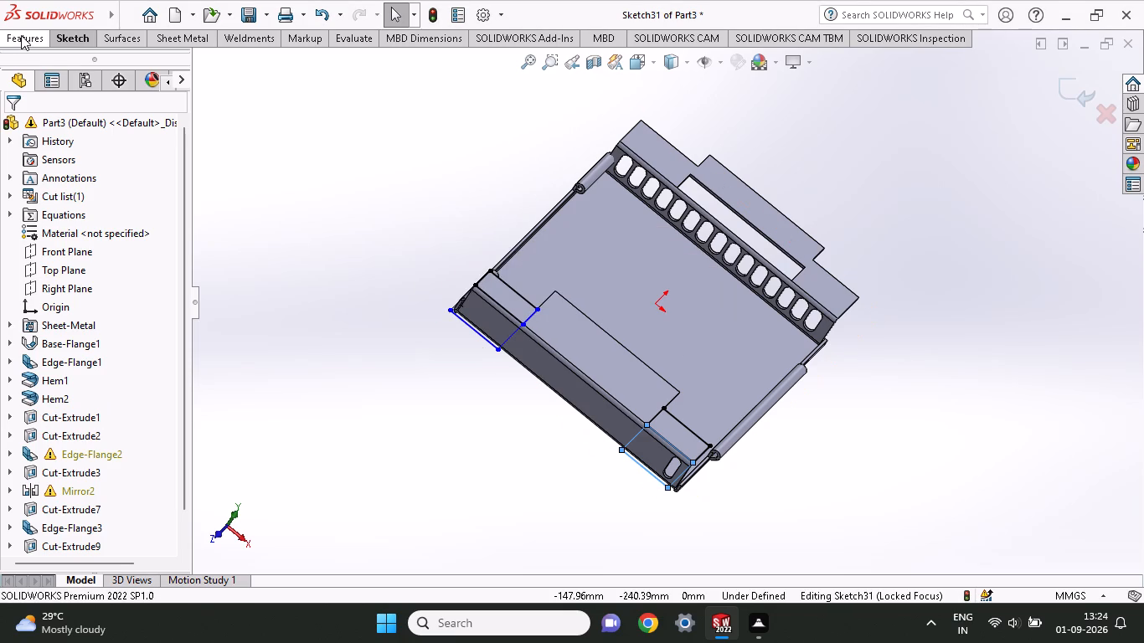
{"action": "left_click", "coordinate": [41, 63]}
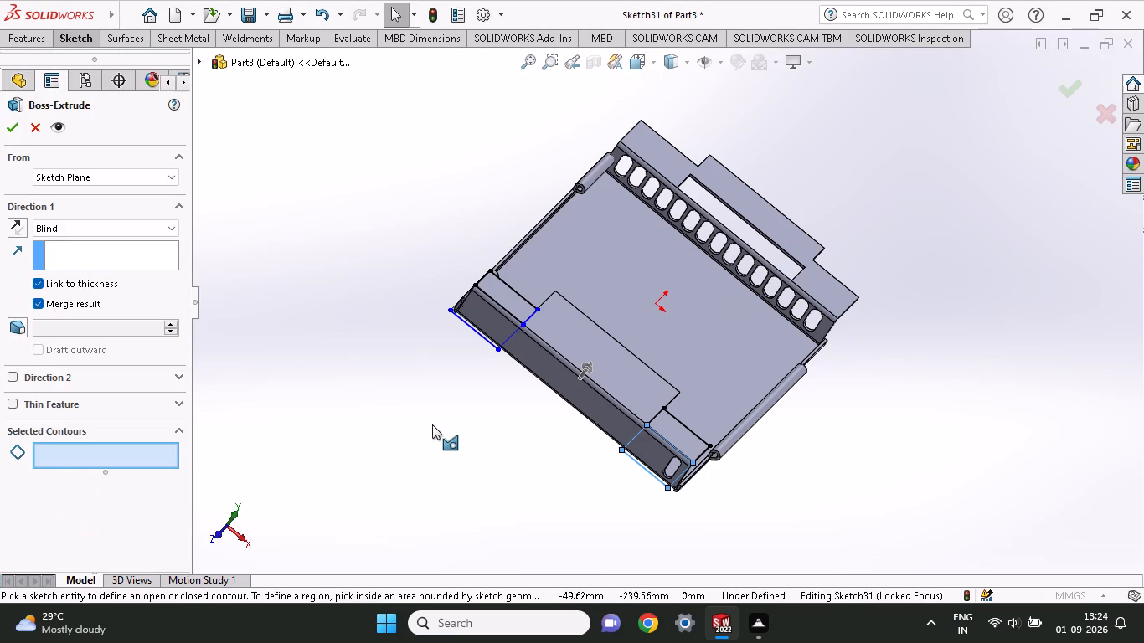
{"action": "middle_click_drag", "start_coordinate": [432, 424], "coordinate": [446, 328]}
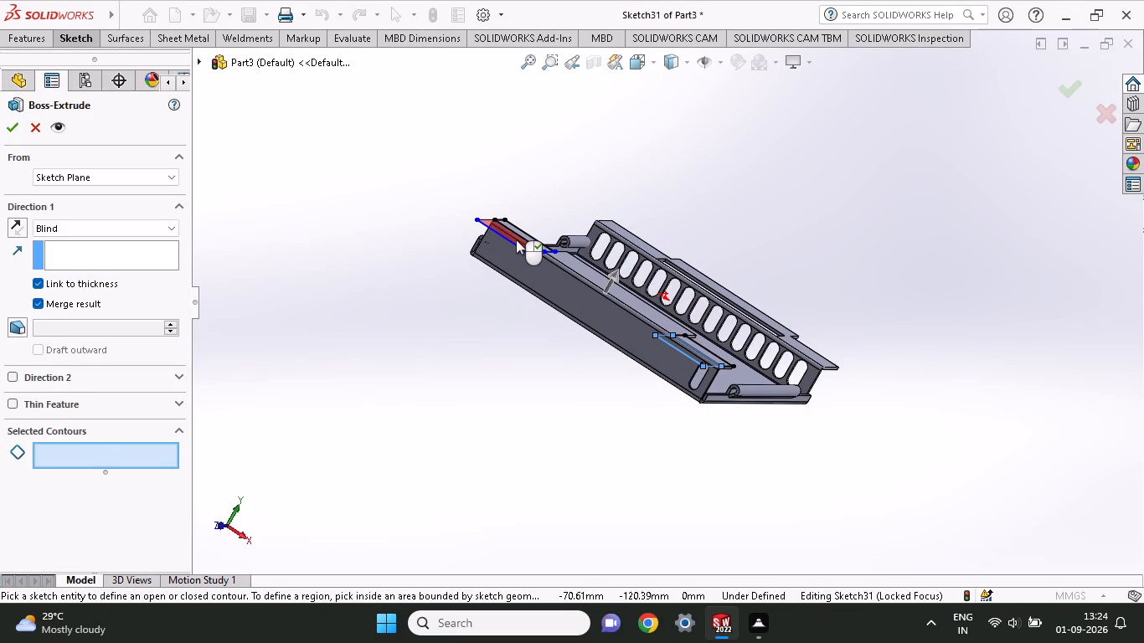
{"action": "left_click", "coordinate": [519, 239]}
{"action": "left_click", "coordinate": [690, 350]}
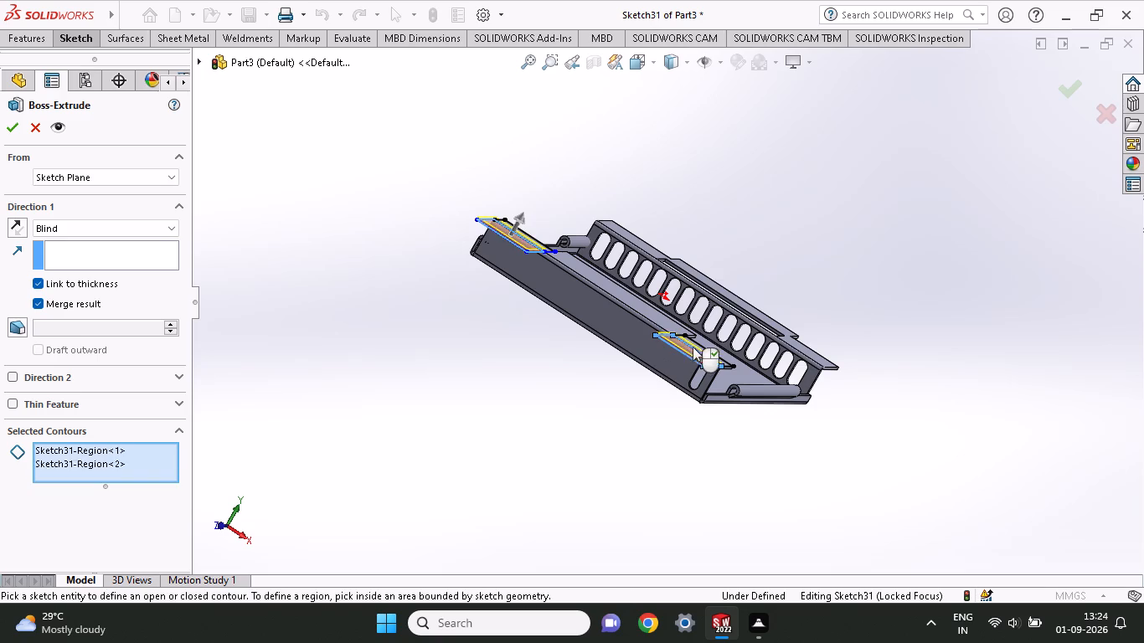
{"action": "middle_click_drag", "start_coordinate": [707, 328], "coordinate": [691, 372]}
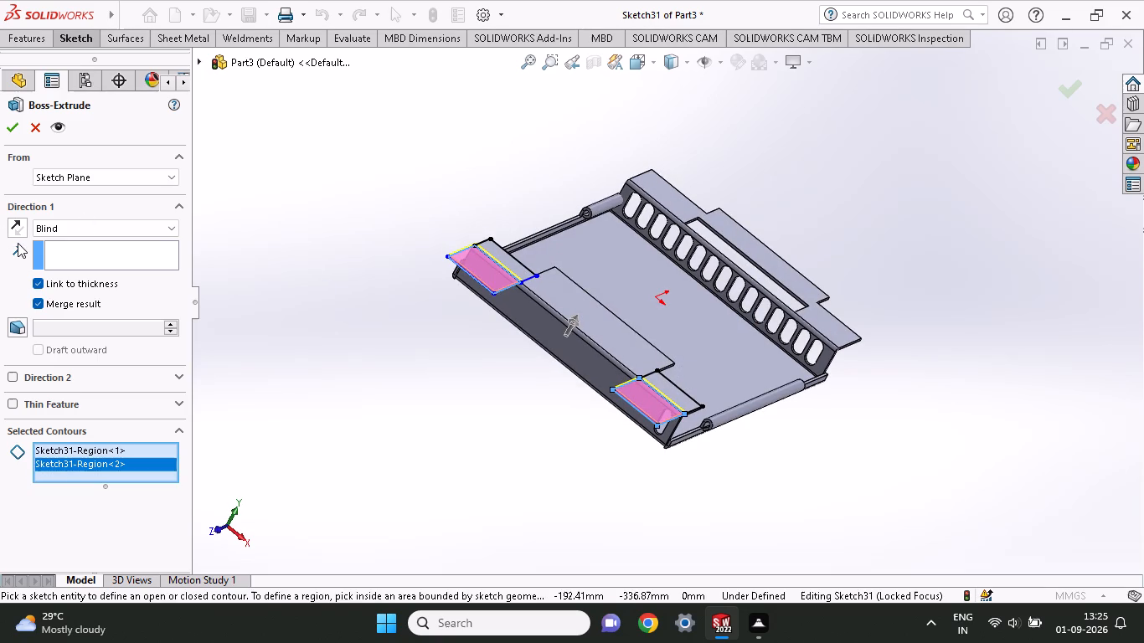
{"action": "left_click", "coordinate": [7, 126]}
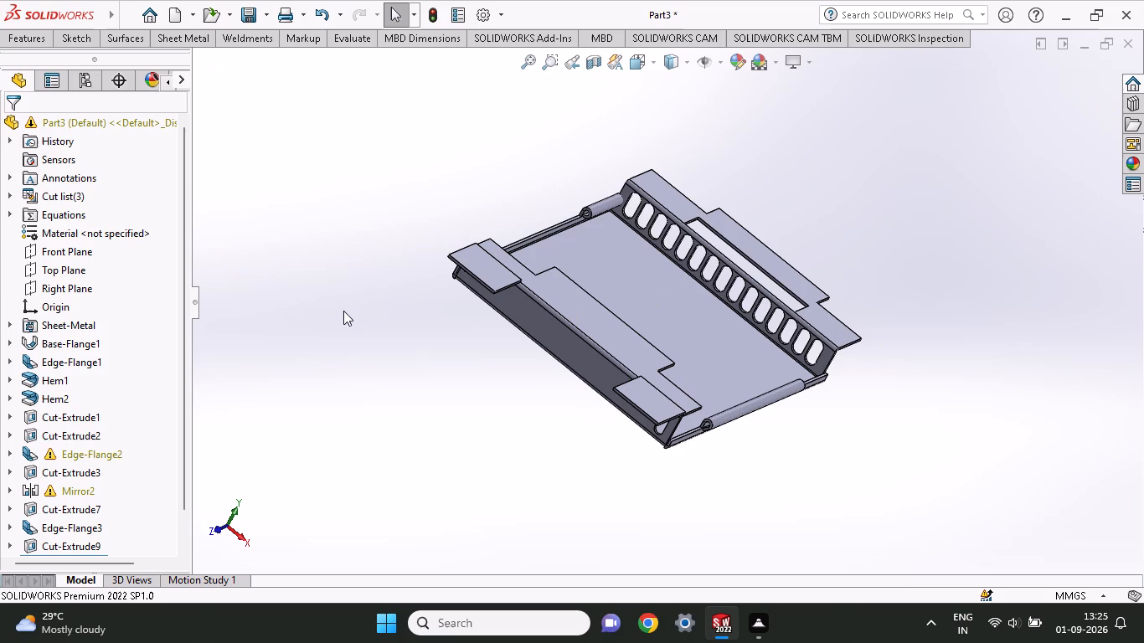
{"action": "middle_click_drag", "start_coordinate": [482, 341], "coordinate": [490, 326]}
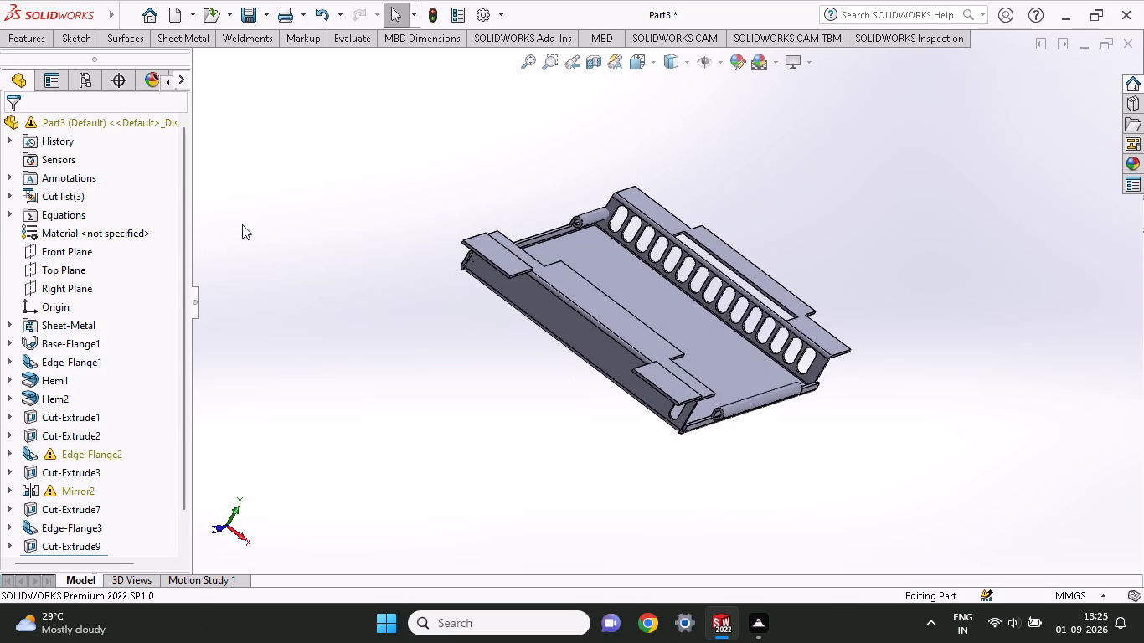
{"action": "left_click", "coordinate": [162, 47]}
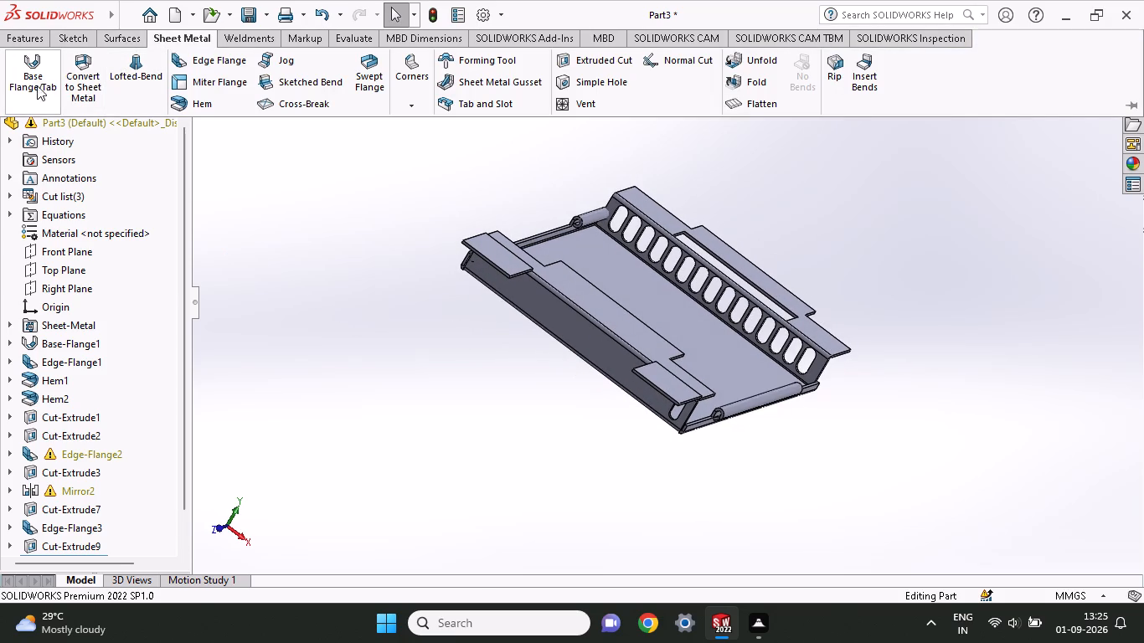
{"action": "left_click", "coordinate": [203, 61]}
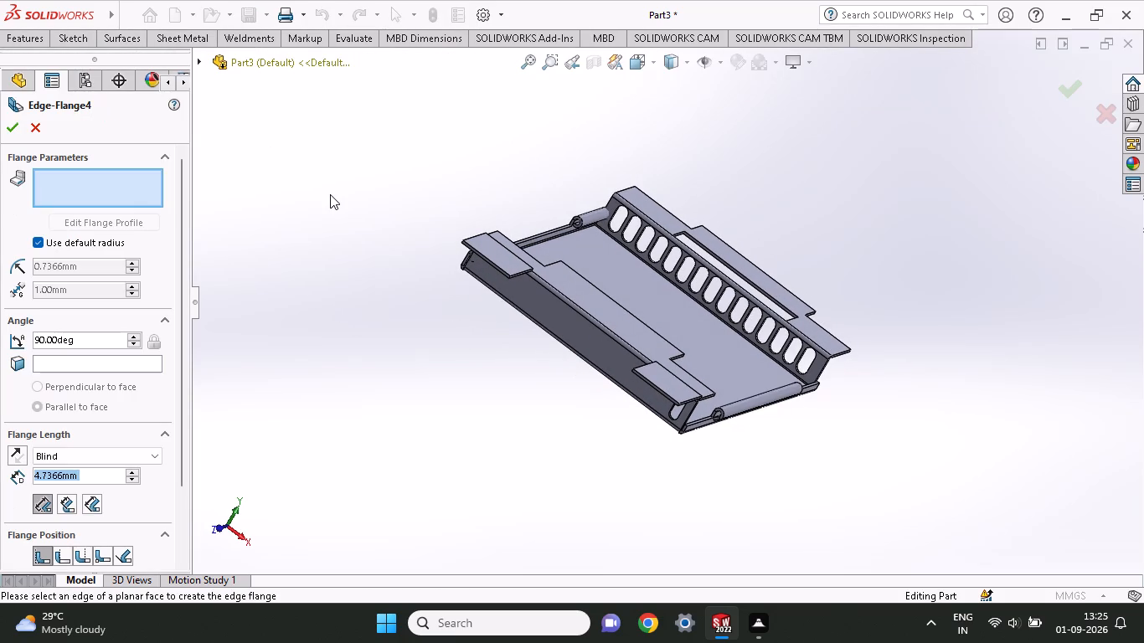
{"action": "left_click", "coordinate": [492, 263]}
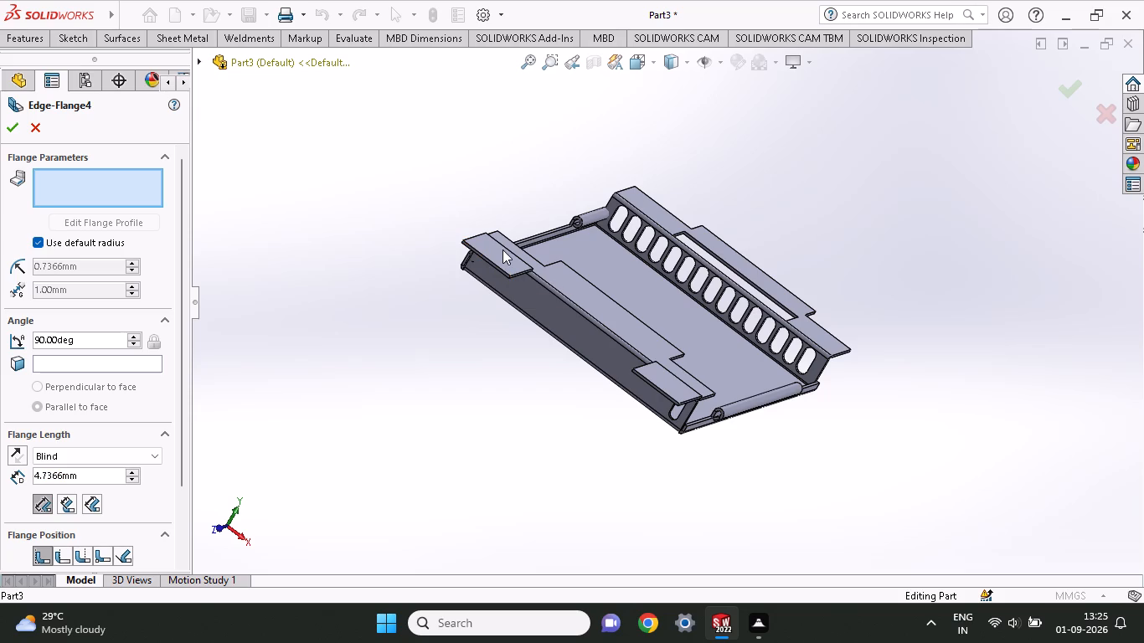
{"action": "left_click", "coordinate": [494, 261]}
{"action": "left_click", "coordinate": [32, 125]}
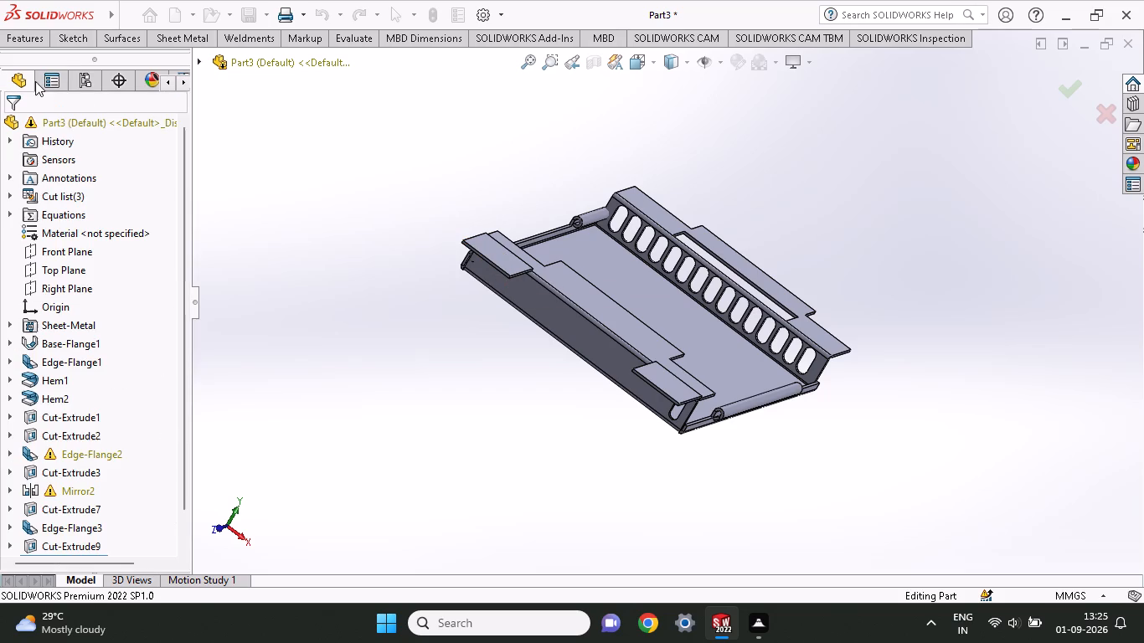
Convert the overhanging corner tab farther from the side wall's visible end slot to sheet metal, with its flat face as the fixed face.
{"action": "left_click", "coordinate": [174, 37]}
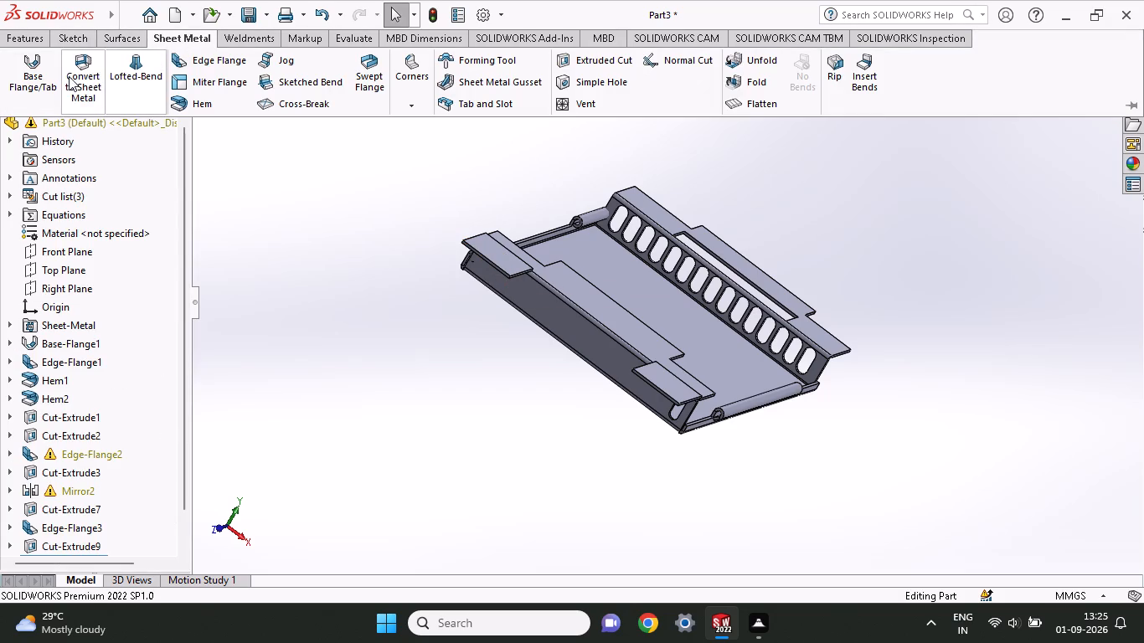
{"action": "left_click", "coordinate": [81, 79]}
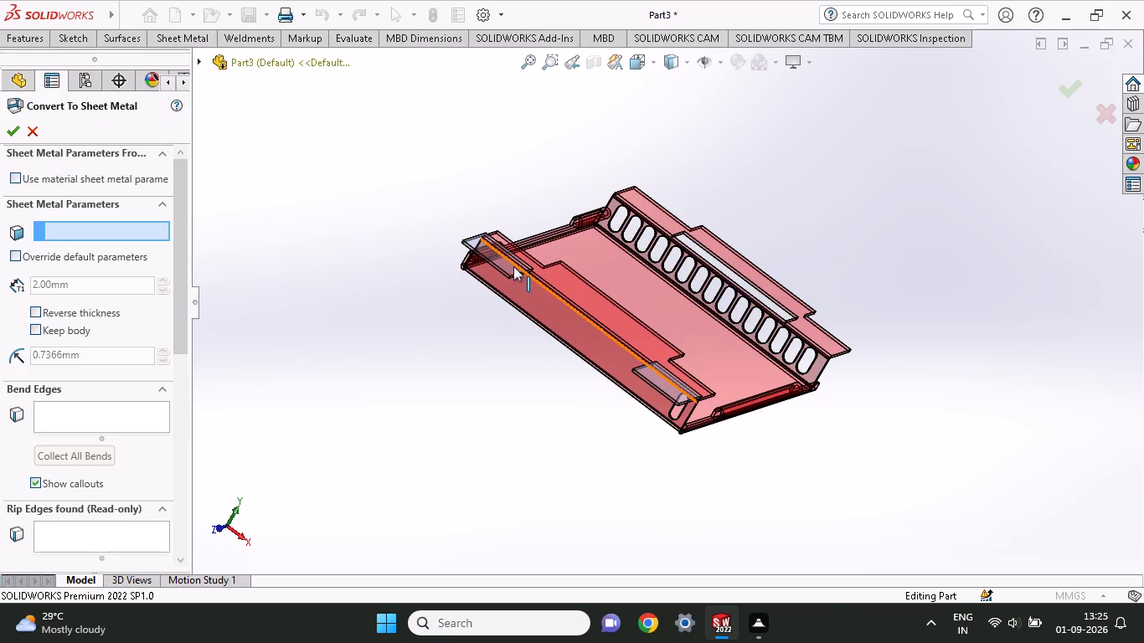
{"action": "left_click", "coordinate": [509, 261]}
{"action": "middle_click_drag", "start_coordinate": [505, 270], "coordinate": [501, 366]}
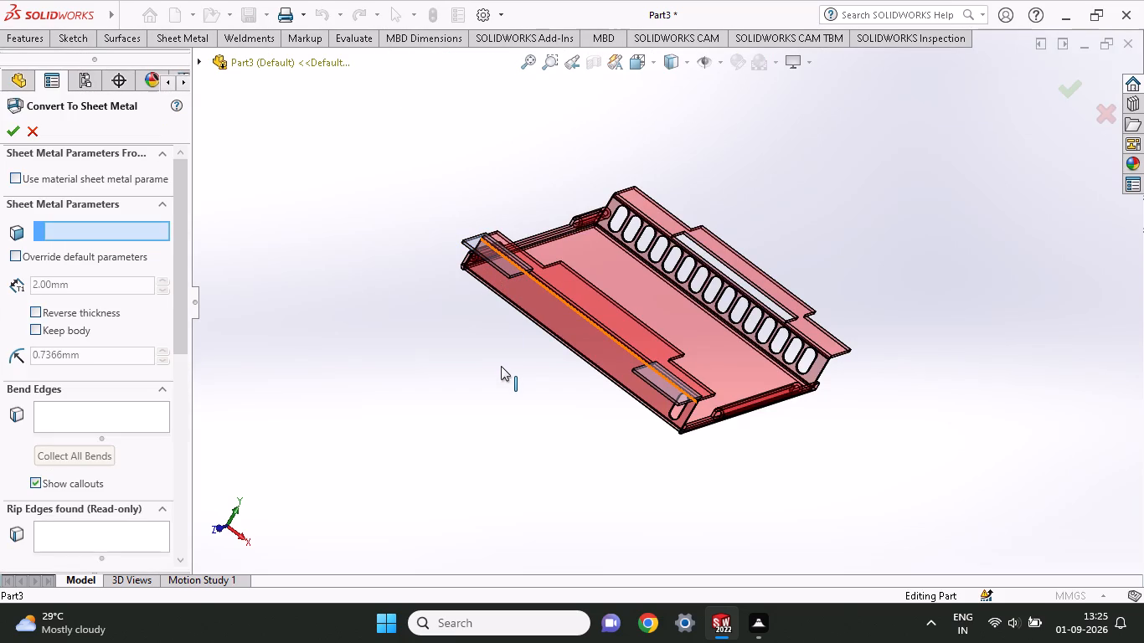
{"action": "left_click", "coordinate": [501, 366]}
{"action": "scroll", "coordinate": [548, 428], "scroll_direction": "down", "scroll_amount": 1, "text": "ctrl"}
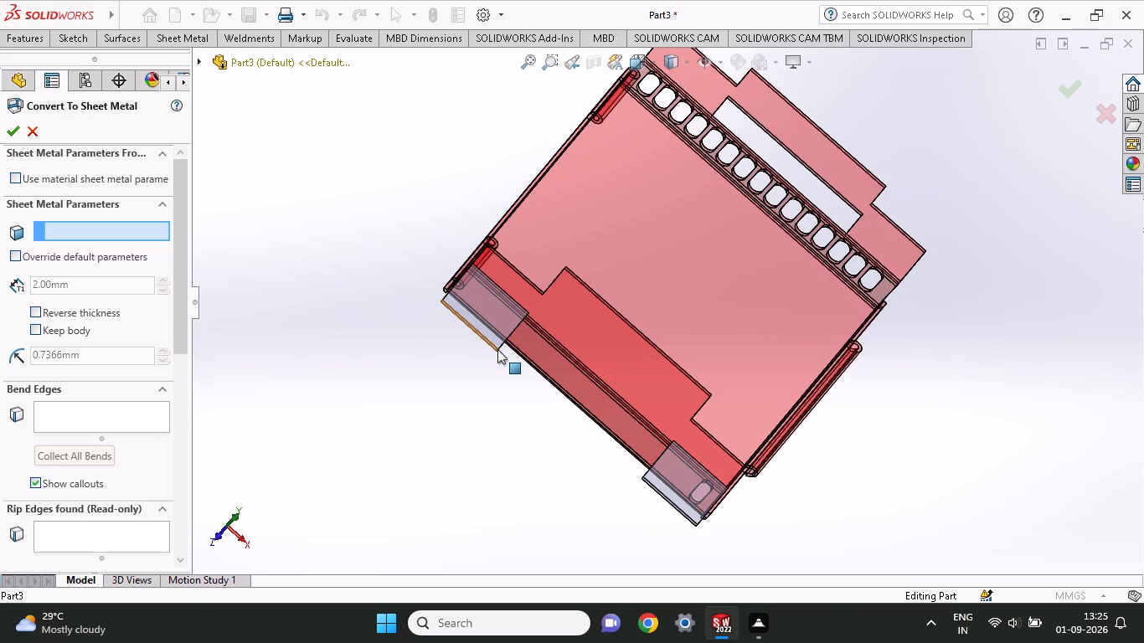
{"action": "left_click", "coordinate": [478, 334]}
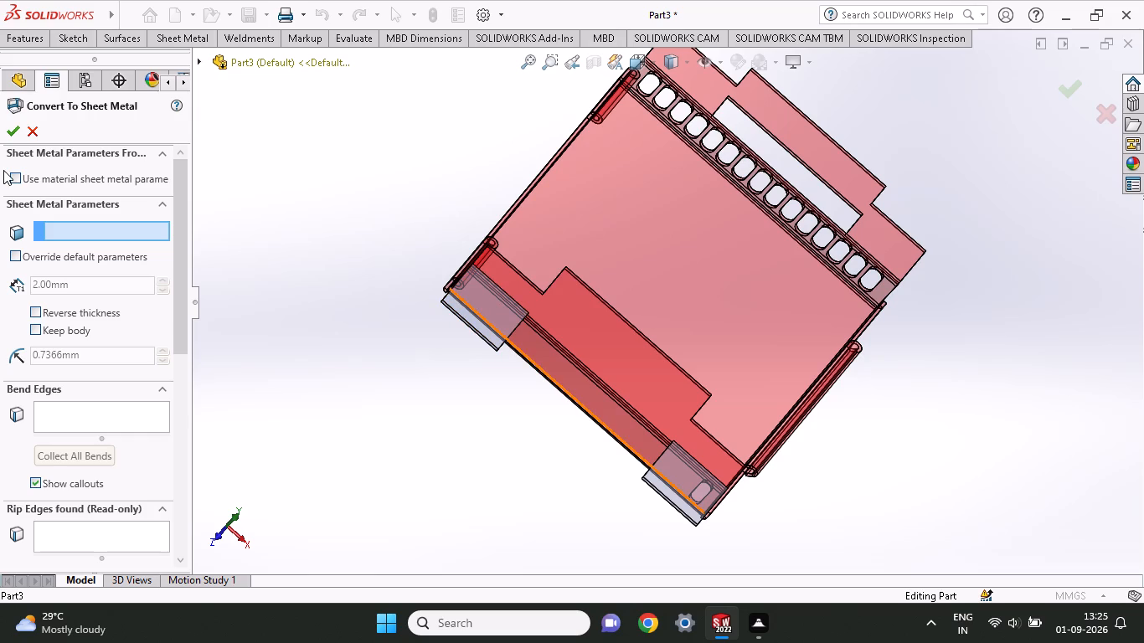
{"action": "left_click", "coordinate": [13, 133]}
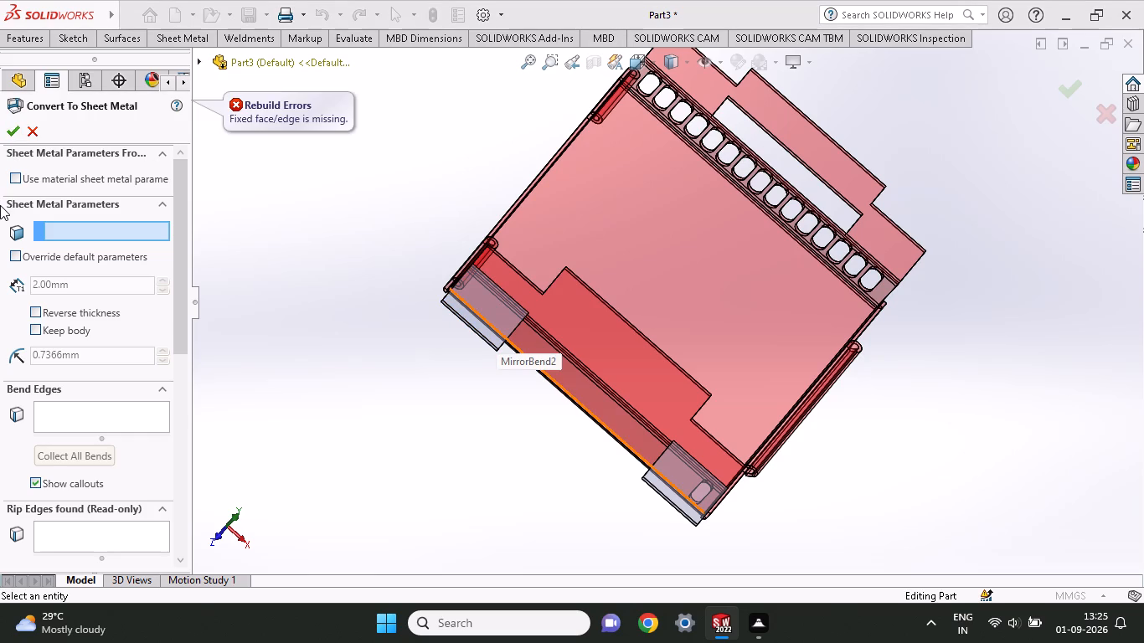
{"action": "left_click", "coordinate": [493, 320]}
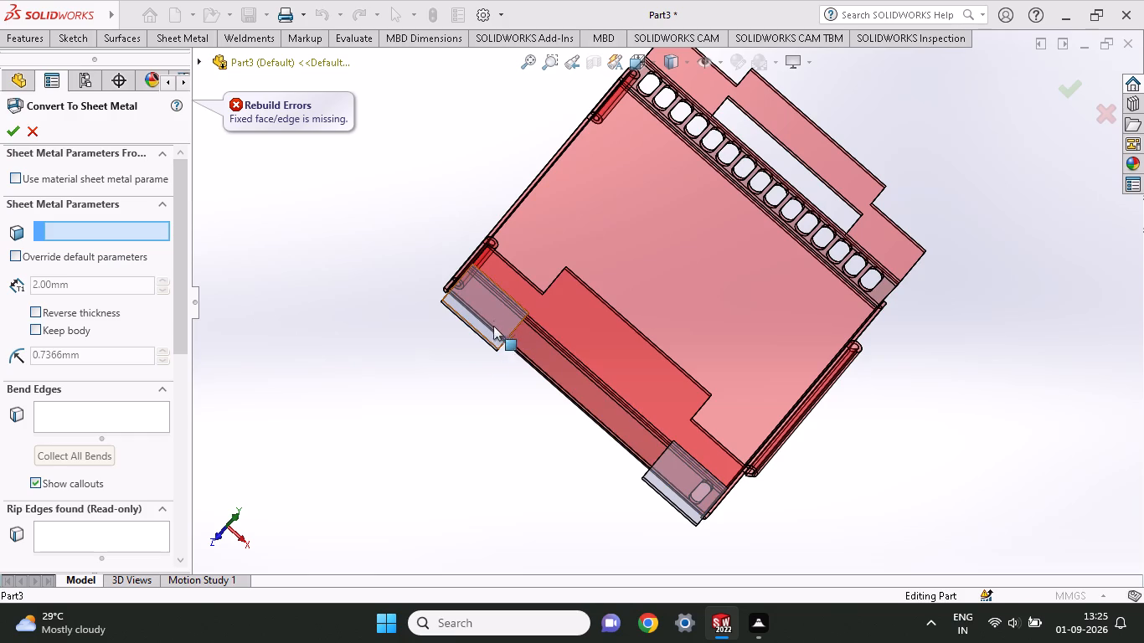
{"action": "left_click", "coordinate": [686, 487]}
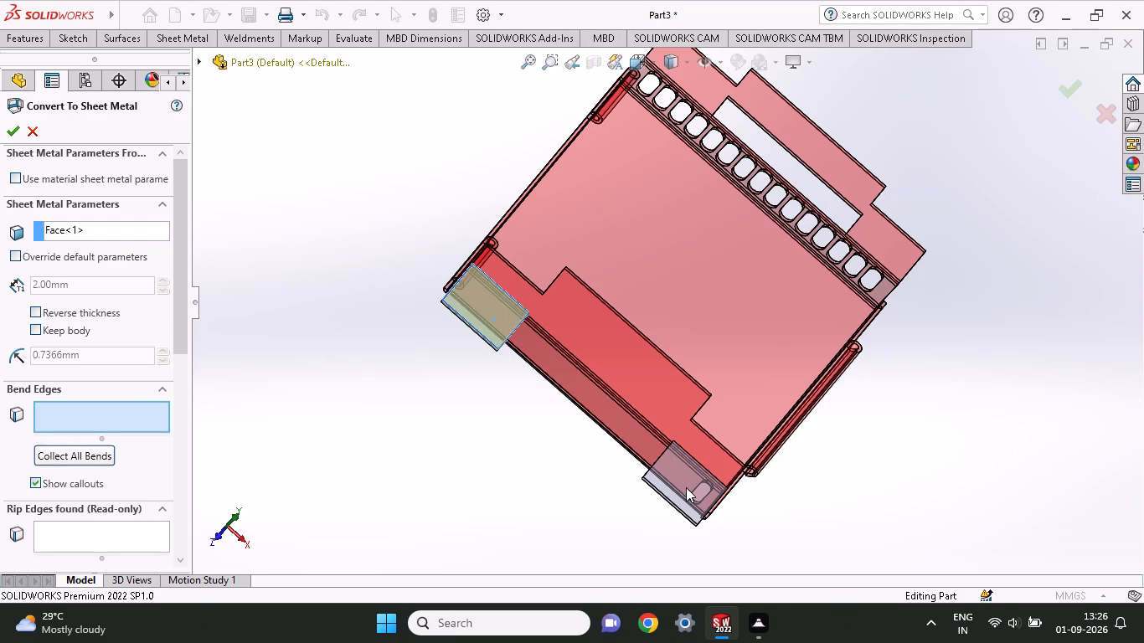
{"action": "left_click", "coordinate": [685, 496]}
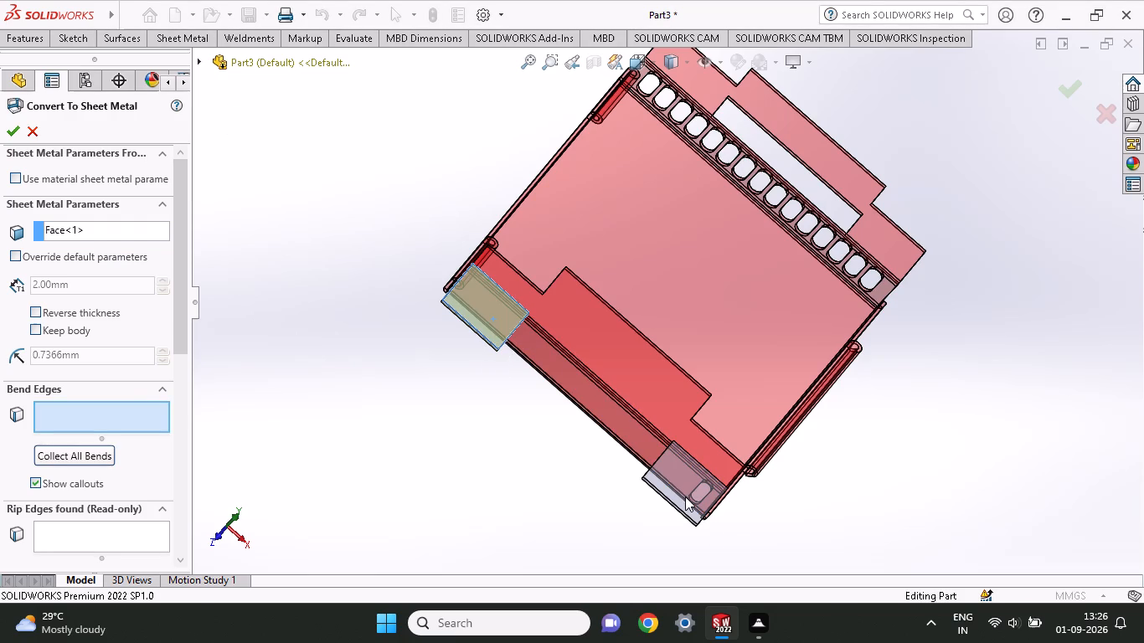
{"action": "middle_click_drag", "start_coordinate": [685, 496], "coordinate": [718, 455]}
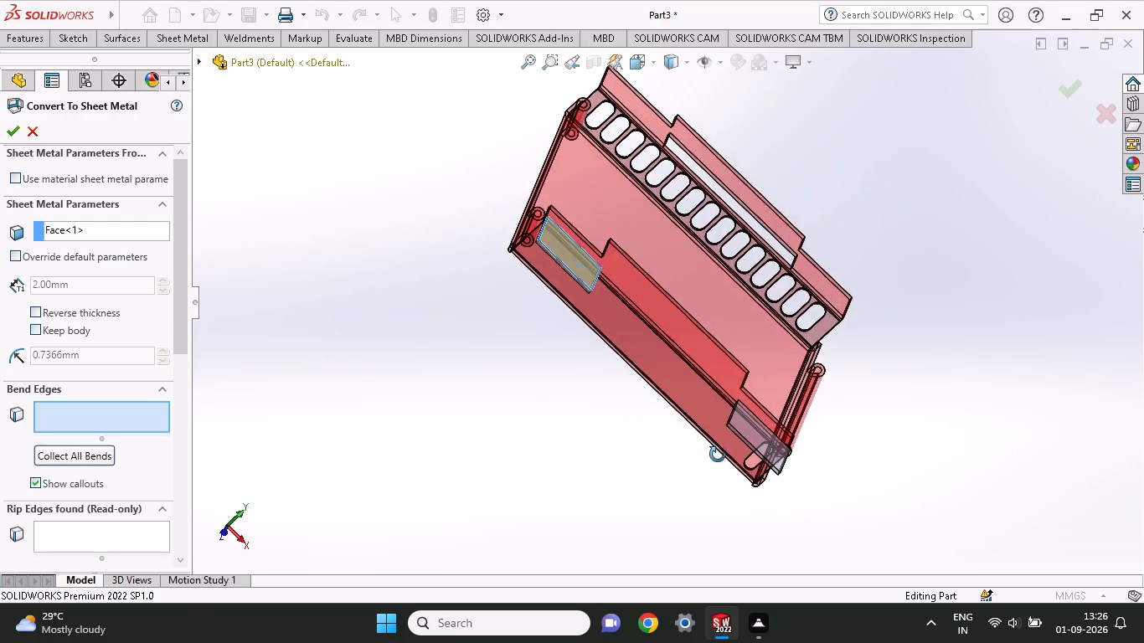
{"action": "middle_click_drag", "start_coordinate": [718, 455], "coordinate": [646, 498]}
{"action": "left_click", "coordinate": [582, 491]}
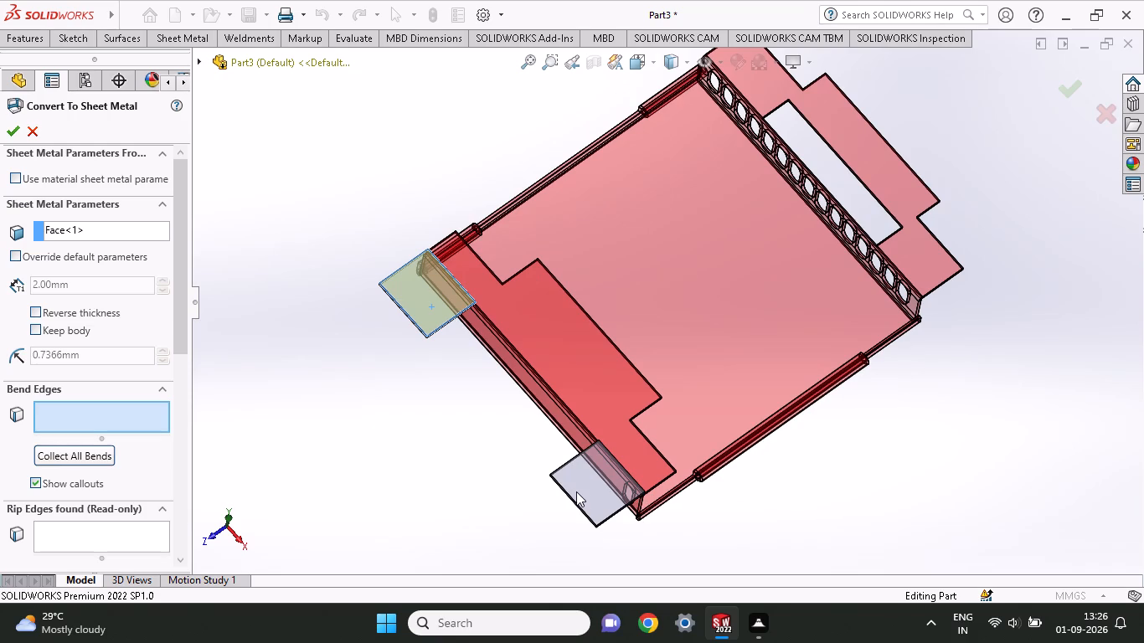
{"action": "left_click", "coordinate": [595, 523]}
{"action": "double_click", "coordinate": [588, 477]}
{"action": "left_click_drag", "start_coordinate": [536, 462], "coordinate": [625, 541]}
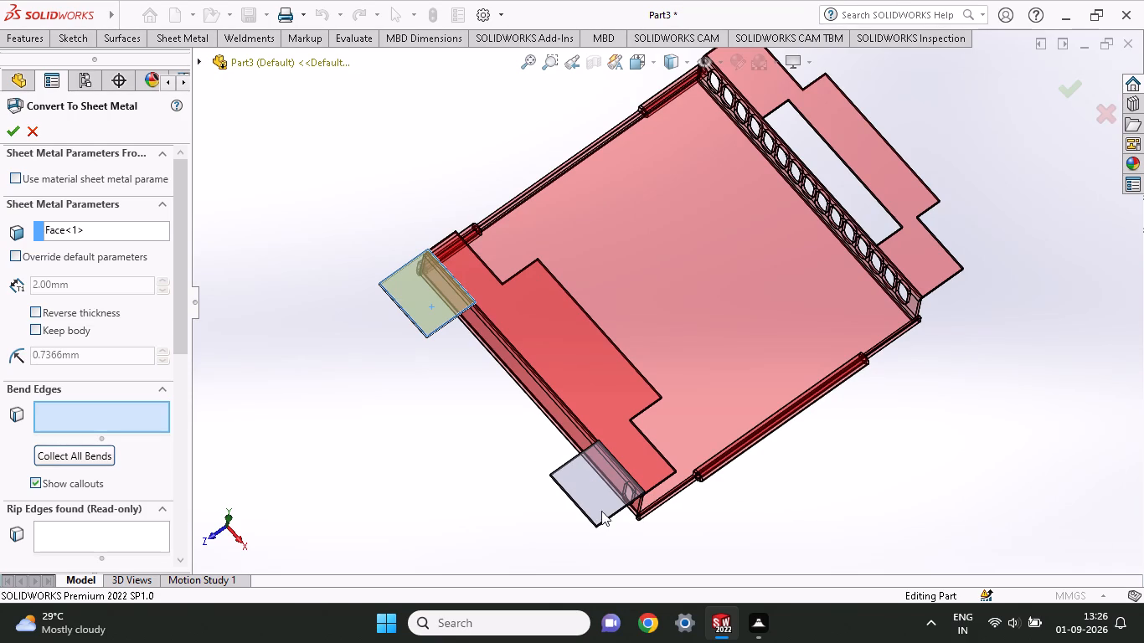
{"action": "left_click", "coordinate": [599, 509]}
{"action": "left_click", "coordinate": [7, 137]}
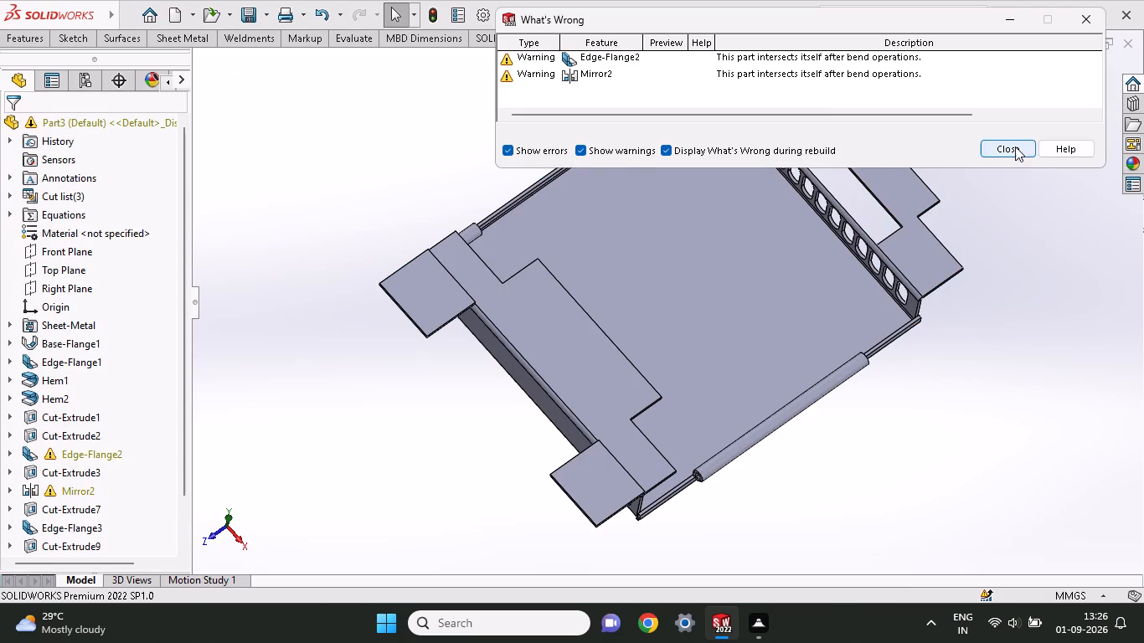
{"action": "left_click", "coordinate": [1015, 147]}
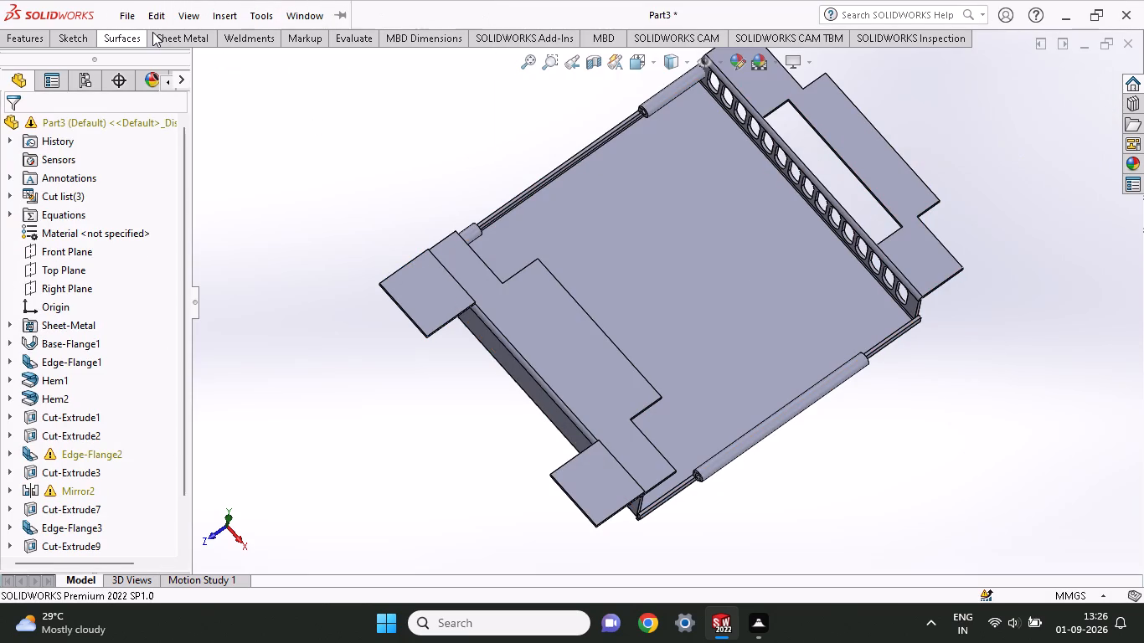
Convert the other corner tab, over the side wall's end slot, to sheet metal using its flat face as the fixed face.
{"action": "left_click", "coordinate": [165, 42]}
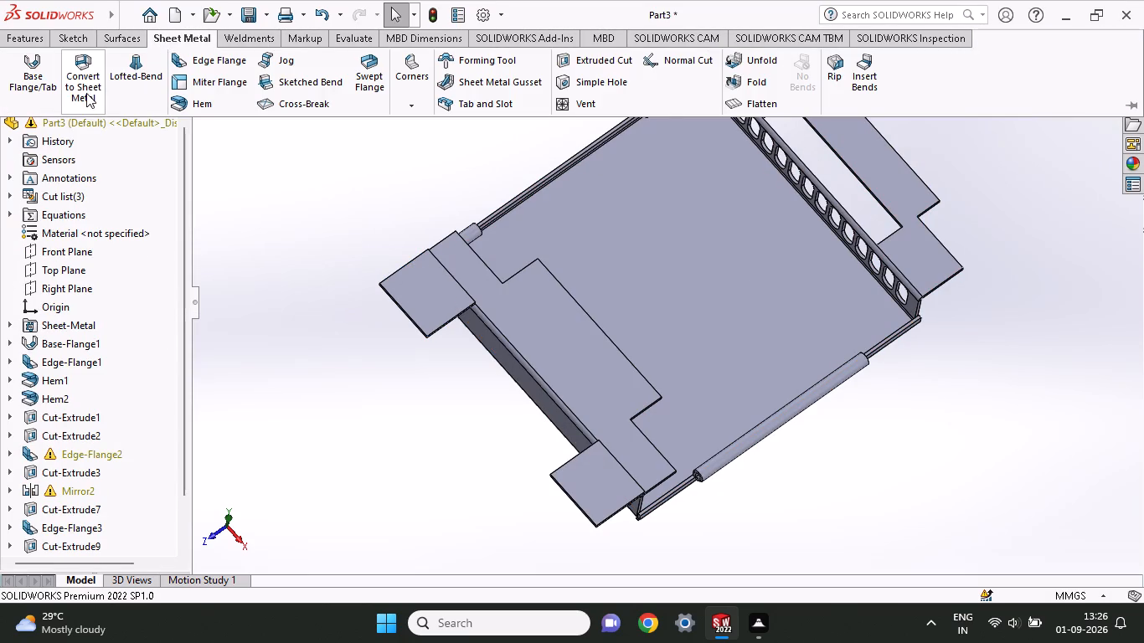
{"action": "left_click", "coordinate": [83, 88]}
{"action": "left_click", "coordinate": [576, 496]}
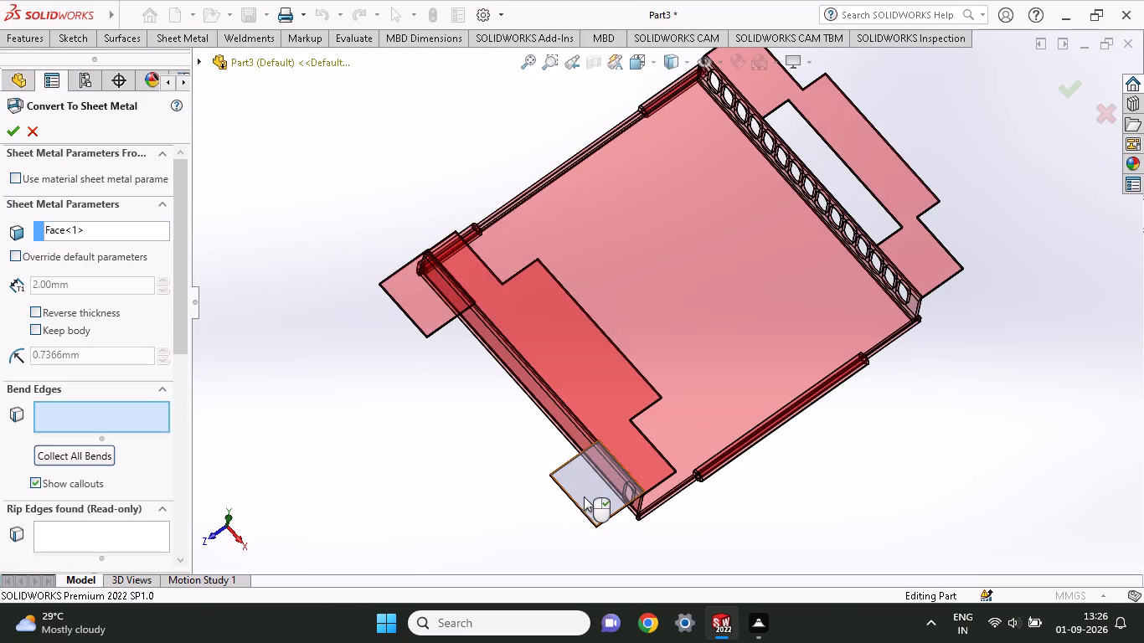
{"action": "left_click", "coordinate": [11, 130]}
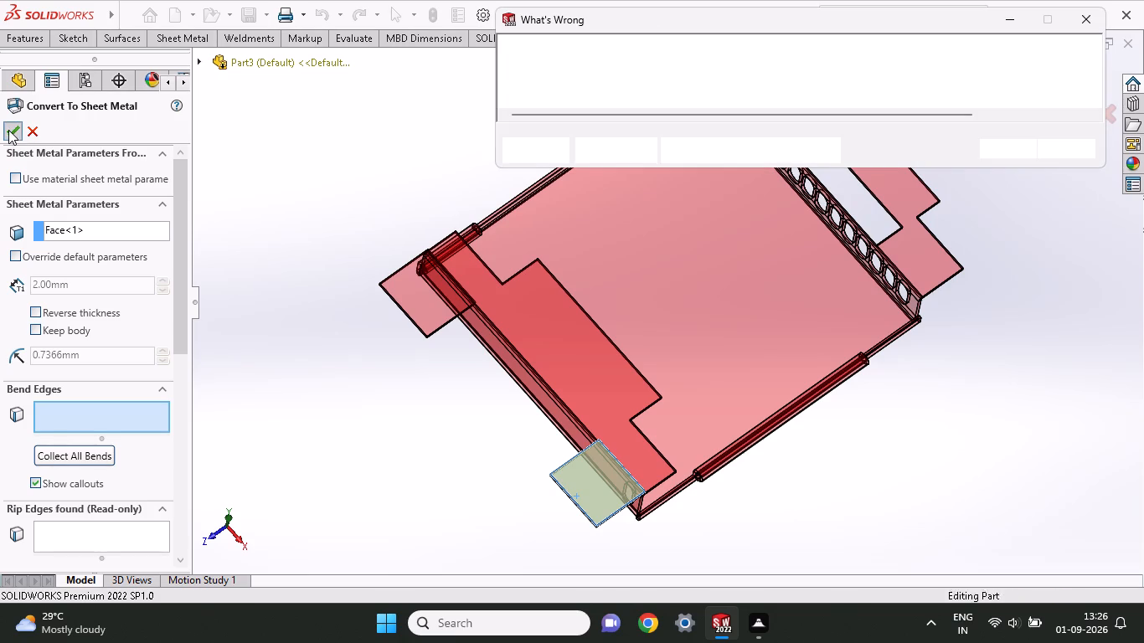
{"action": "left_click", "coordinate": [1023, 147]}
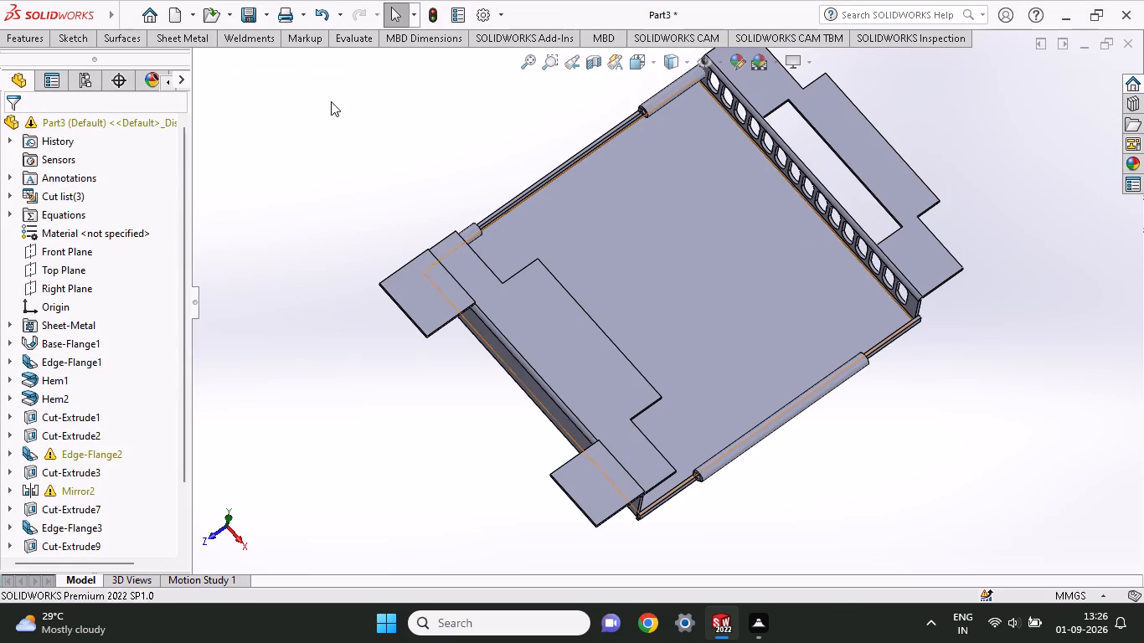
Add a 90-degree edge flange about 41.7 mm long, upward from the outer edge of the corner tab farther from the visible end slot.
{"action": "left_click", "coordinate": [170, 45]}
{"action": "left_click", "coordinate": [181, 55]}
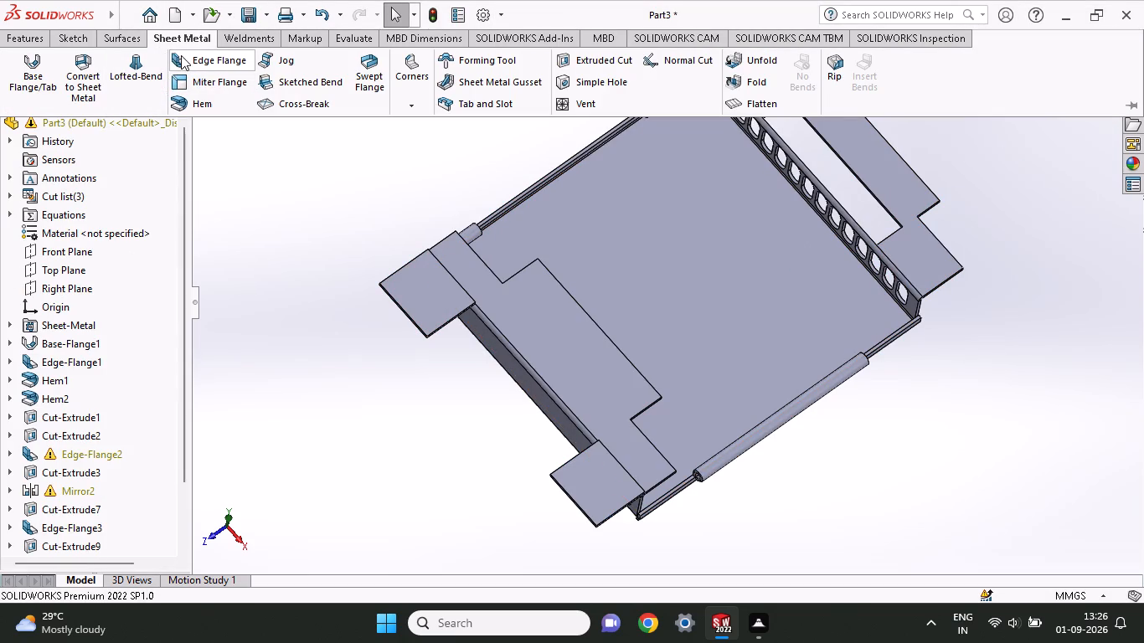
{"action": "middle_click_drag", "start_coordinate": [420, 366], "coordinate": [425, 329]}
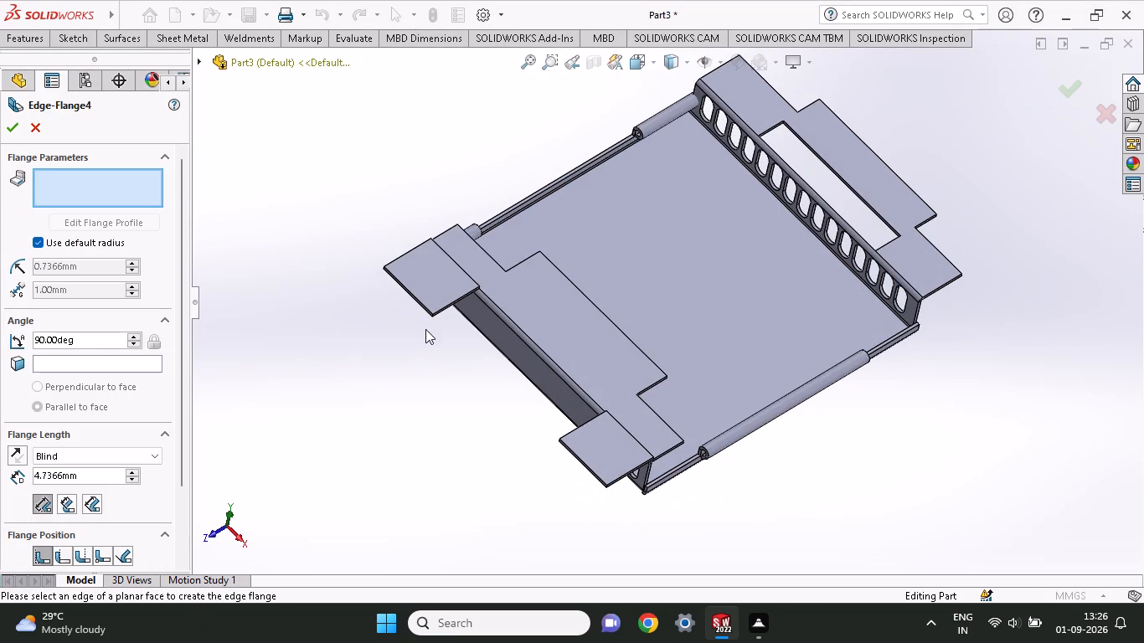
{"action": "left_click", "coordinate": [406, 292]}
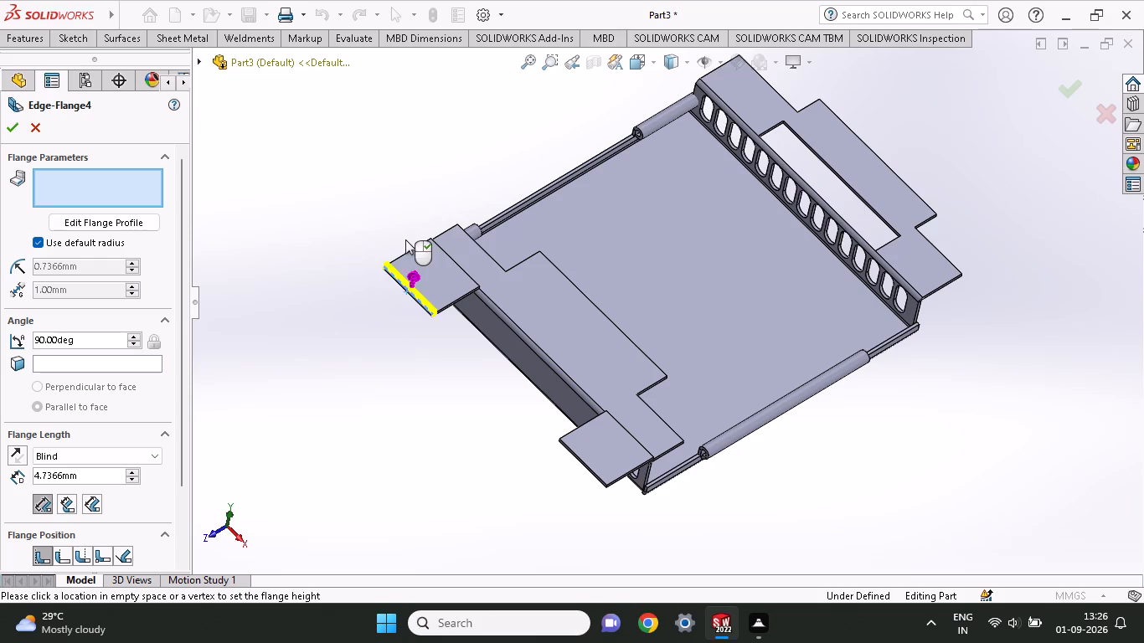
{"action": "left_click", "coordinate": [390, 235]}
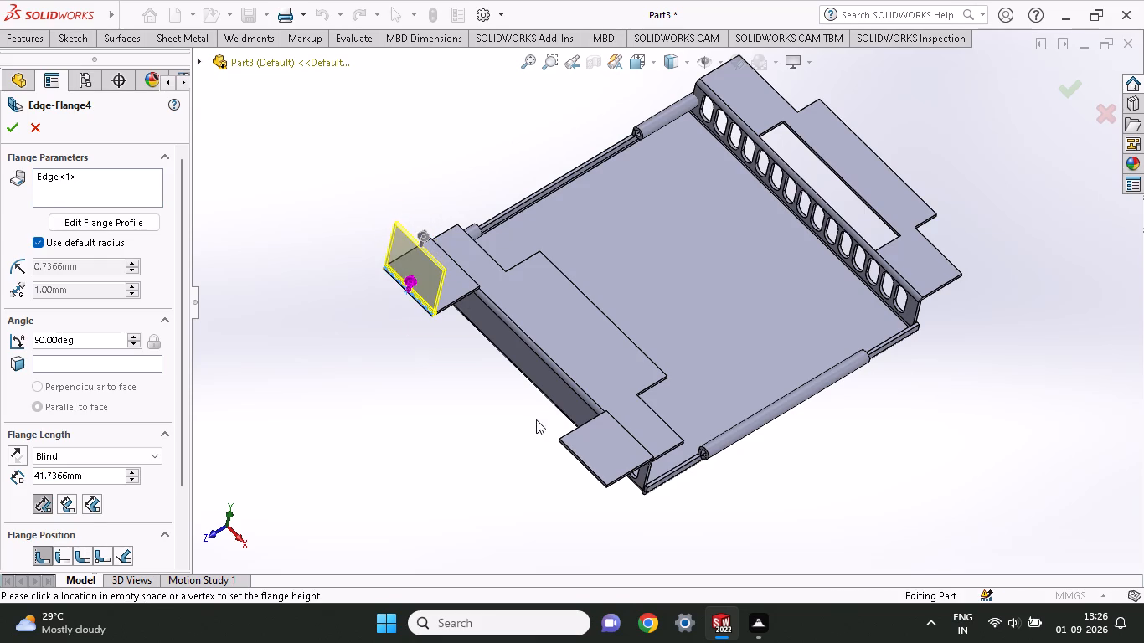
{"action": "left_click", "coordinate": [577, 456]}
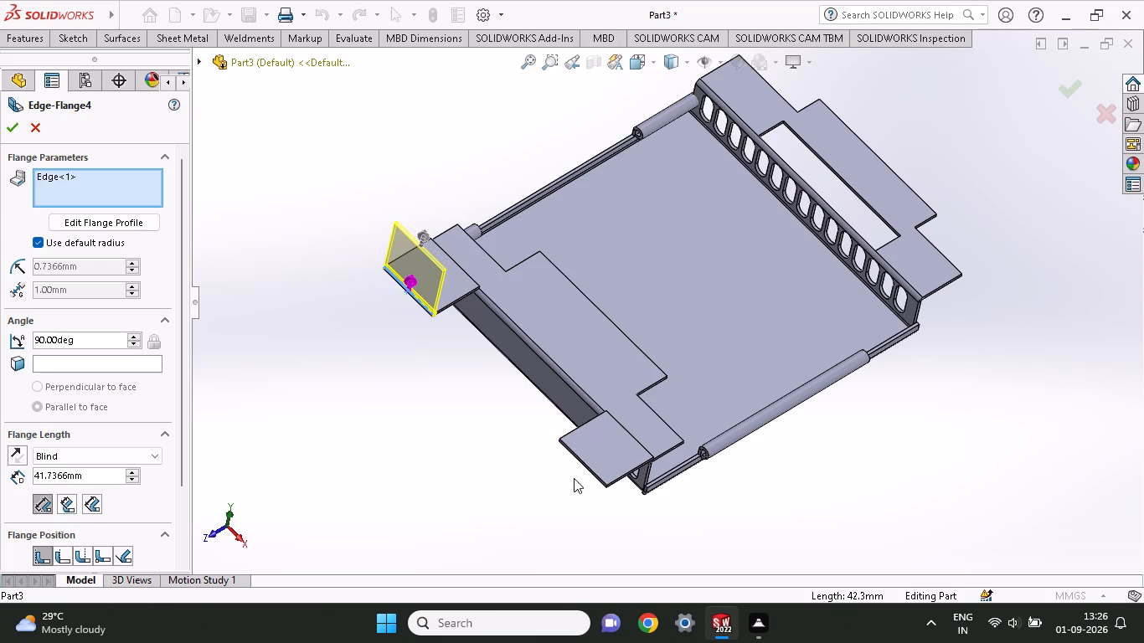
{"action": "left_click", "coordinate": [586, 465]}
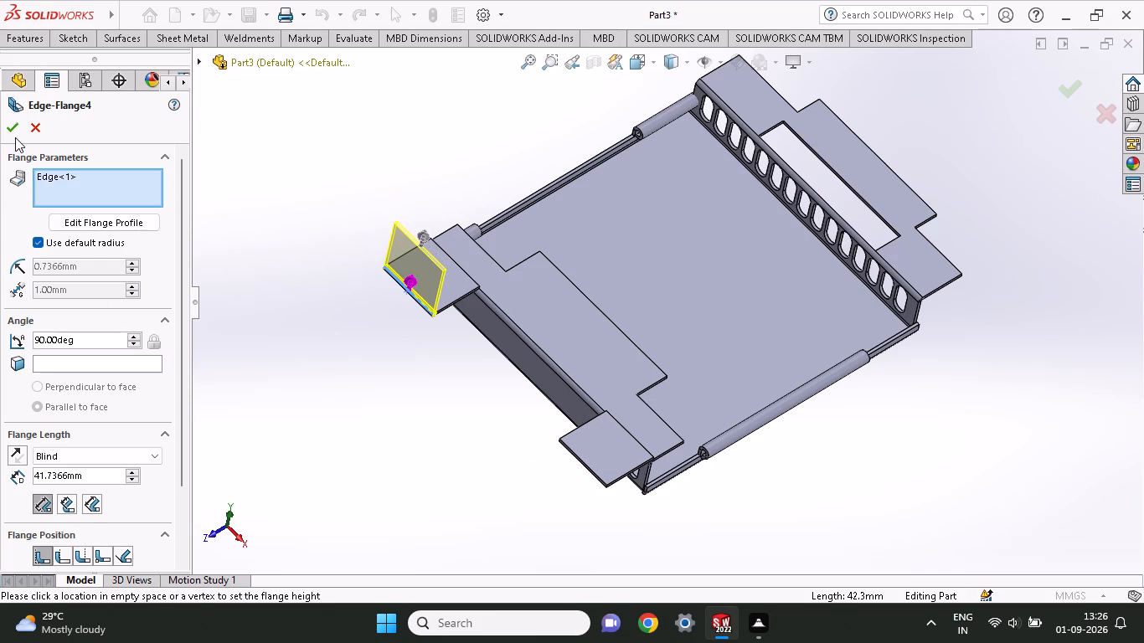
{"action": "left_click", "coordinate": [15, 137]}
{"action": "left_click", "coordinate": [15, 121]}
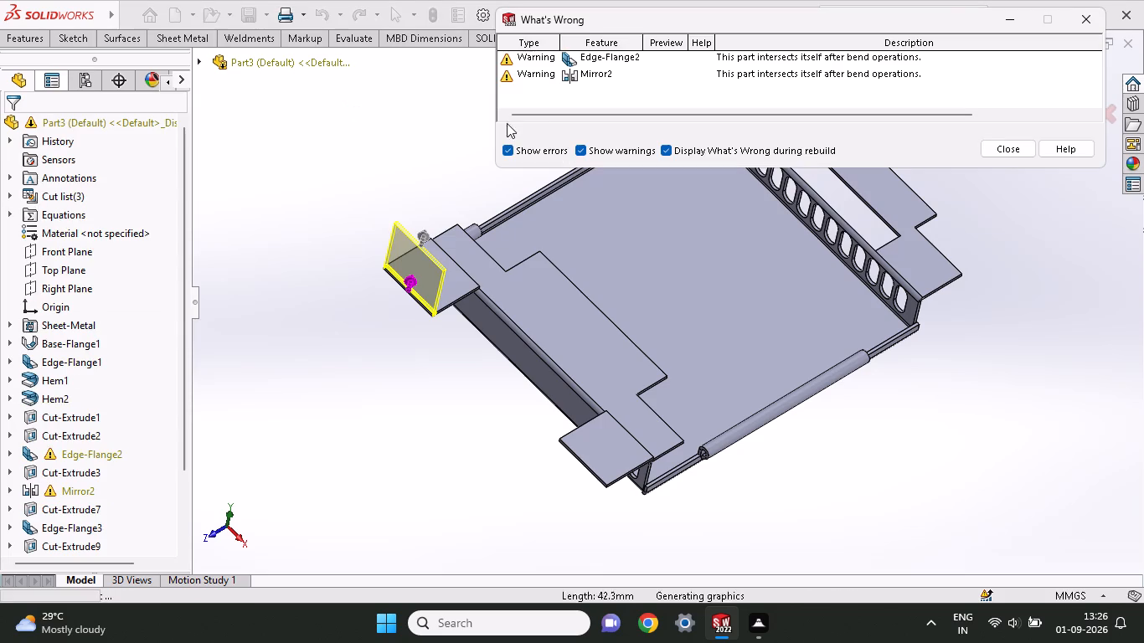
{"action": "left_click", "coordinate": [1014, 149]}
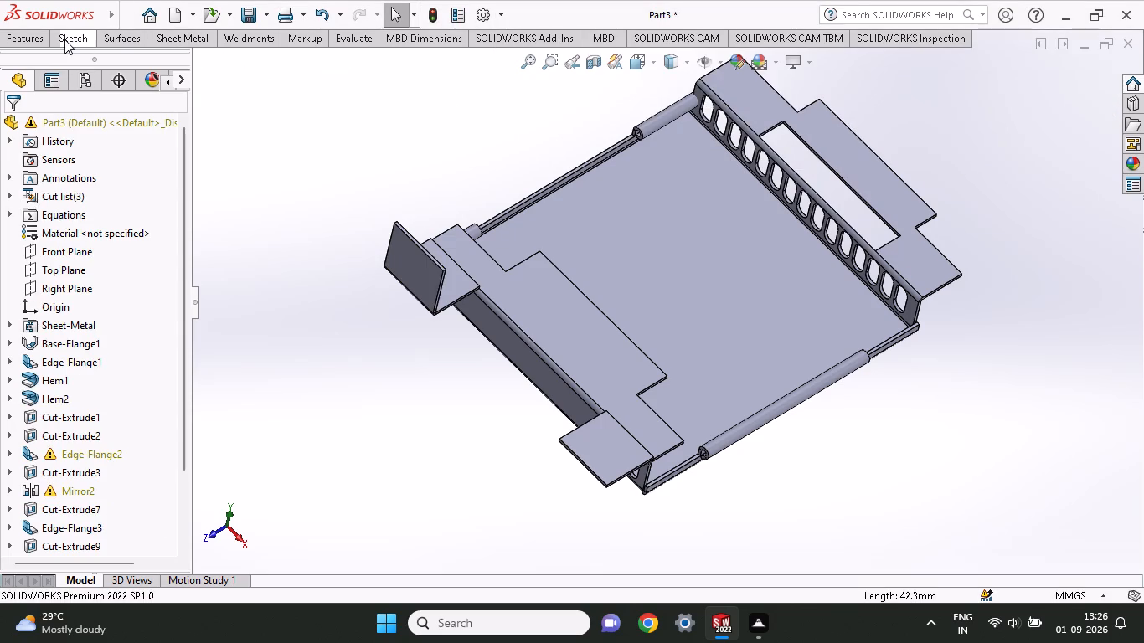
Add a 90-degree edge flange about 38.7 mm long, upward from the outer edge of the corner tab over the end slot.
{"action": "left_click", "coordinate": [175, 39]}
{"action": "left_click", "coordinate": [195, 63]}
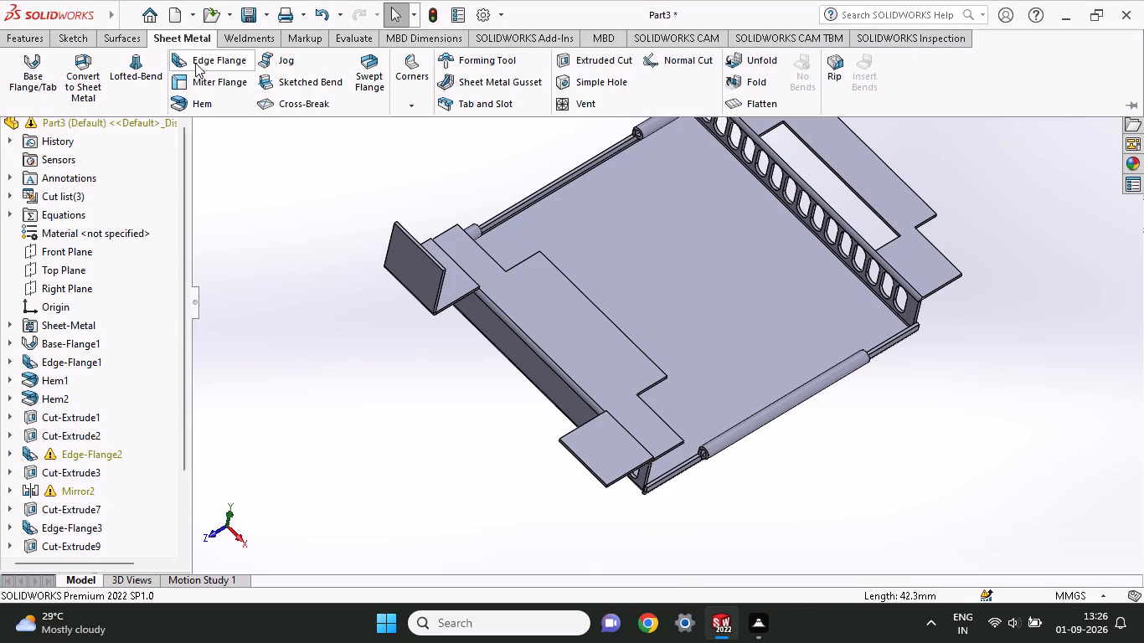
{"action": "left_click", "coordinate": [588, 468]}
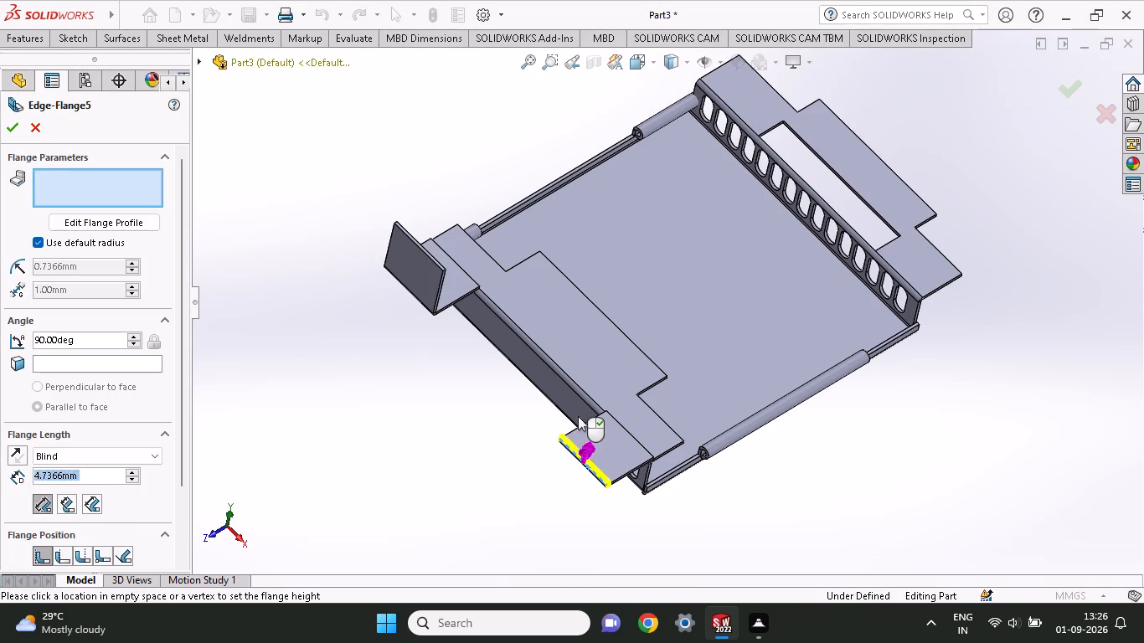
{"action": "left_click", "coordinate": [582, 414]}
{"action": "middle_click_drag", "start_coordinate": [615, 397], "coordinate": [605, 367]}
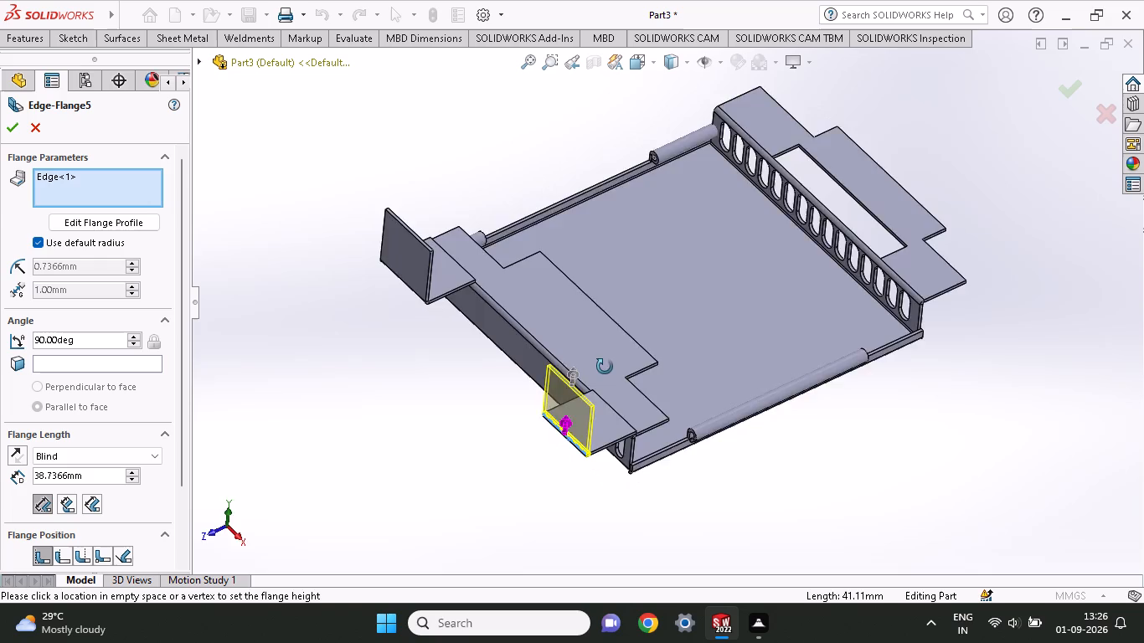
{"action": "middle_click_drag", "start_coordinate": [605, 367], "coordinate": [538, 360]}
{"action": "left_click", "coordinate": [8, 131]}
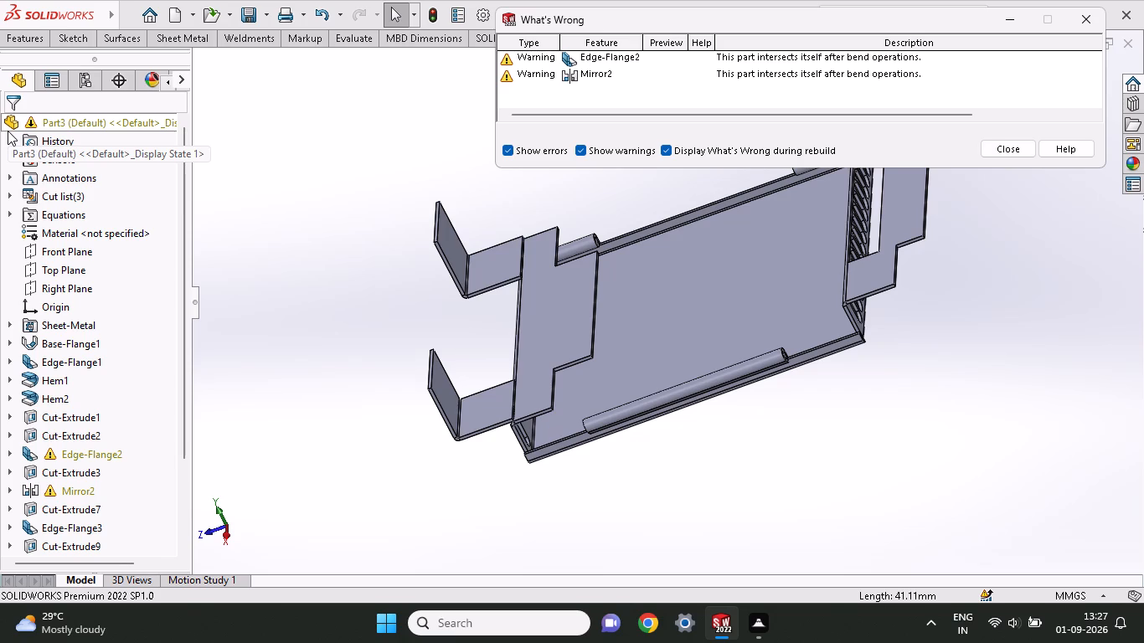
{"action": "left_click", "coordinate": [998, 149]}
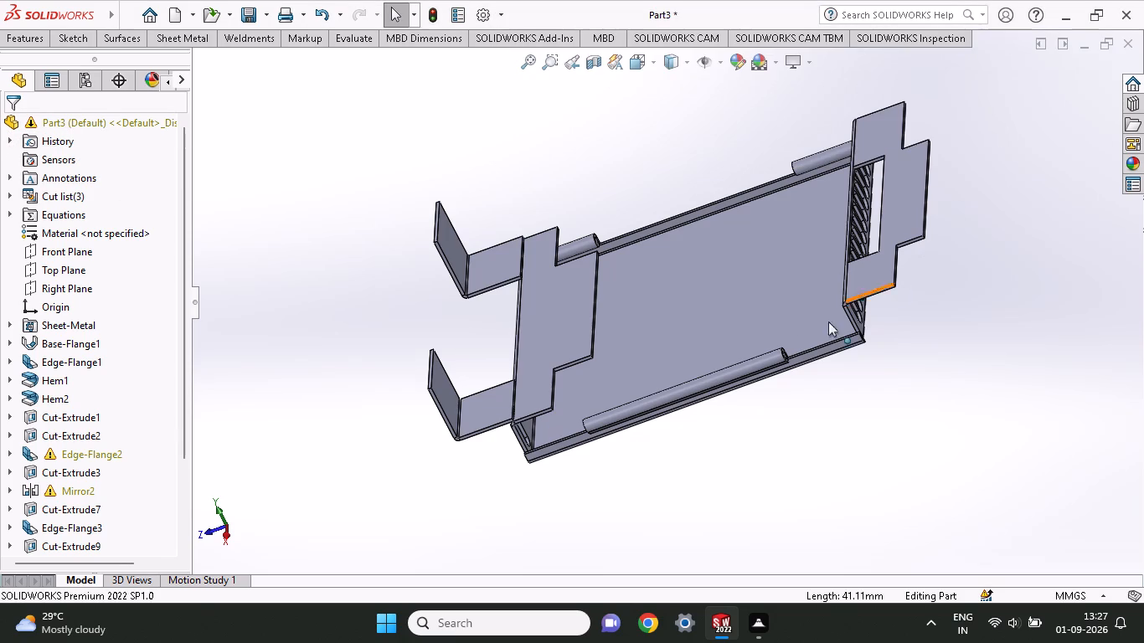
Examine the sheet metal part from several sides, including the bent corner tabs, slotted walls and hemmed edges.
{"action": "middle_click_drag", "start_coordinate": [690, 313], "coordinate": [678, 425]}
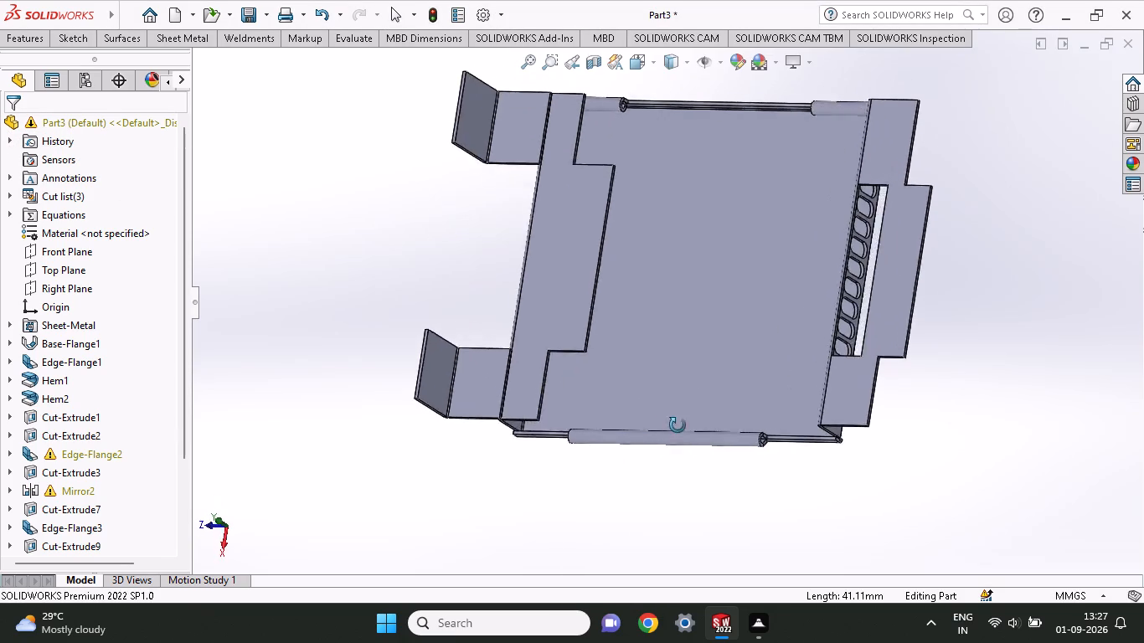
{"action": "middle_click_drag", "start_coordinate": [678, 425], "coordinate": [650, 345]}
{"action": "scroll", "coordinate": [650, 345], "scroll_direction": "up", "scroll_amount": 5}
{"action": "middle_click_drag", "start_coordinate": [642, 347], "coordinate": [678, 363]}
{"action": "scroll", "coordinate": [673, 359], "scroll_direction": "down", "scroll_amount": 3}
{"action": "scroll", "coordinate": [729, 177], "scroll_direction": "down", "scroll_amount": 3}
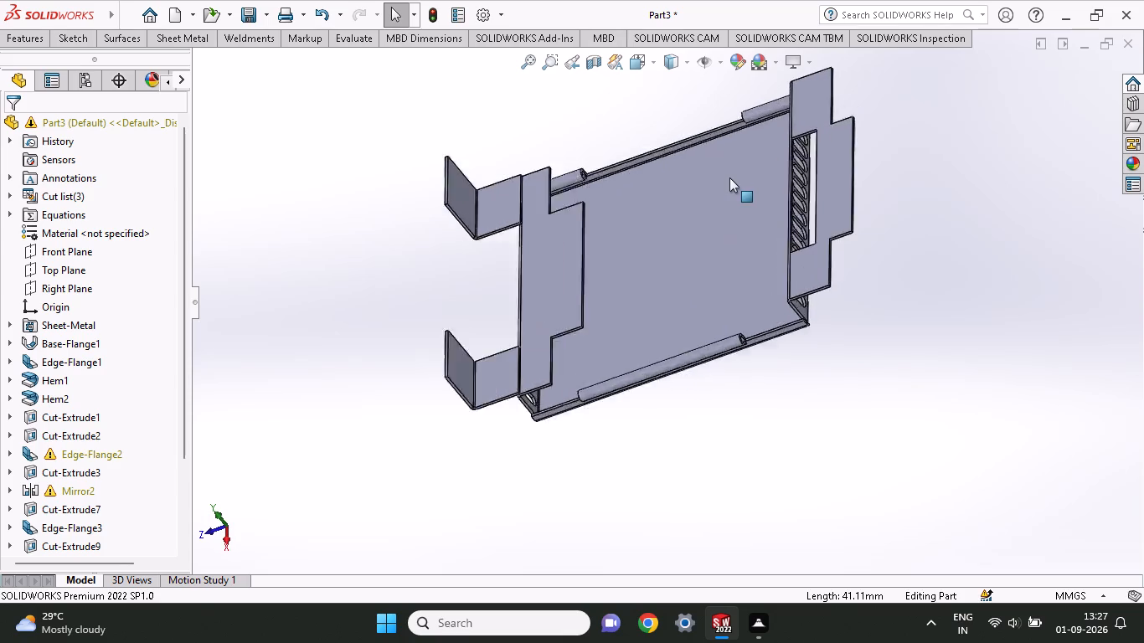
{"action": "scroll", "coordinate": [729, 177], "scroll_direction": "up", "scroll_amount": 5}
{"action": "scroll", "coordinate": [729, 177], "scroll_direction": "down", "scroll_amount": 3}
{"action": "middle_click_drag", "start_coordinate": [661, 379], "coordinate": [726, 465]}
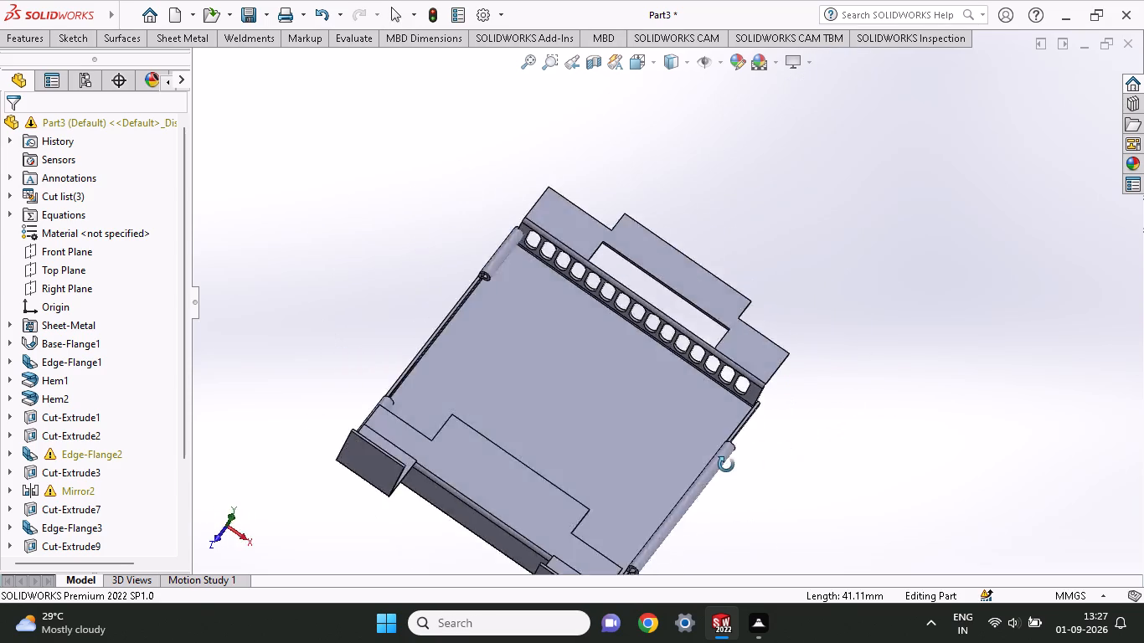
{"action": "middle_click_drag", "start_coordinate": [726, 465], "coordinate": [596, 642]}
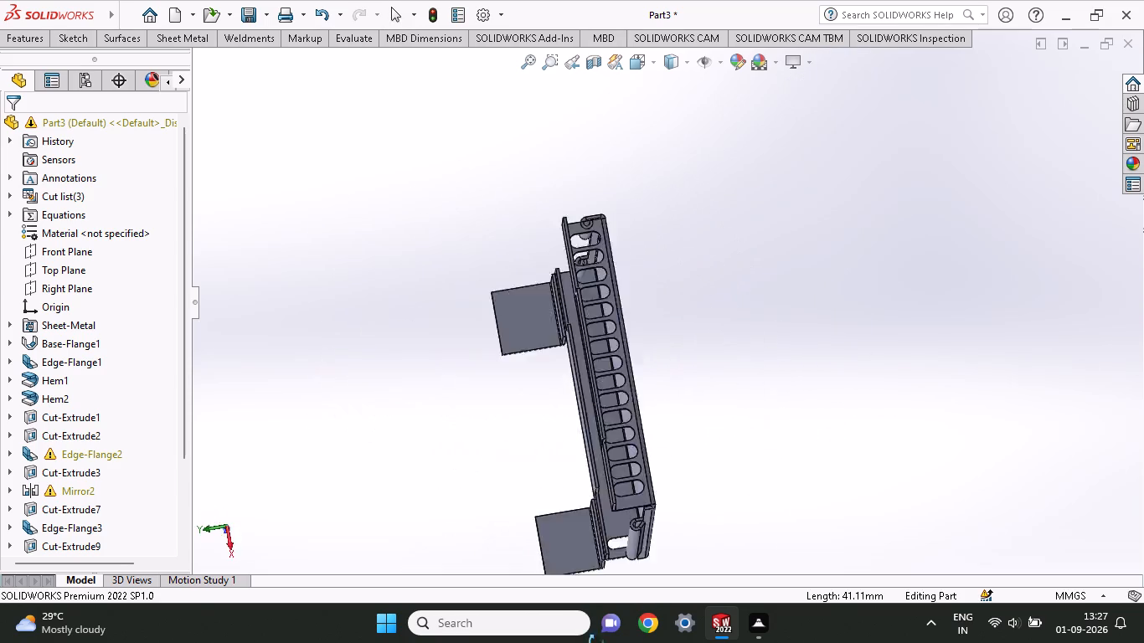
{"action": "middle_click_drag", "start_coordinate": [596, 642], "coordinate": [698, 398]}
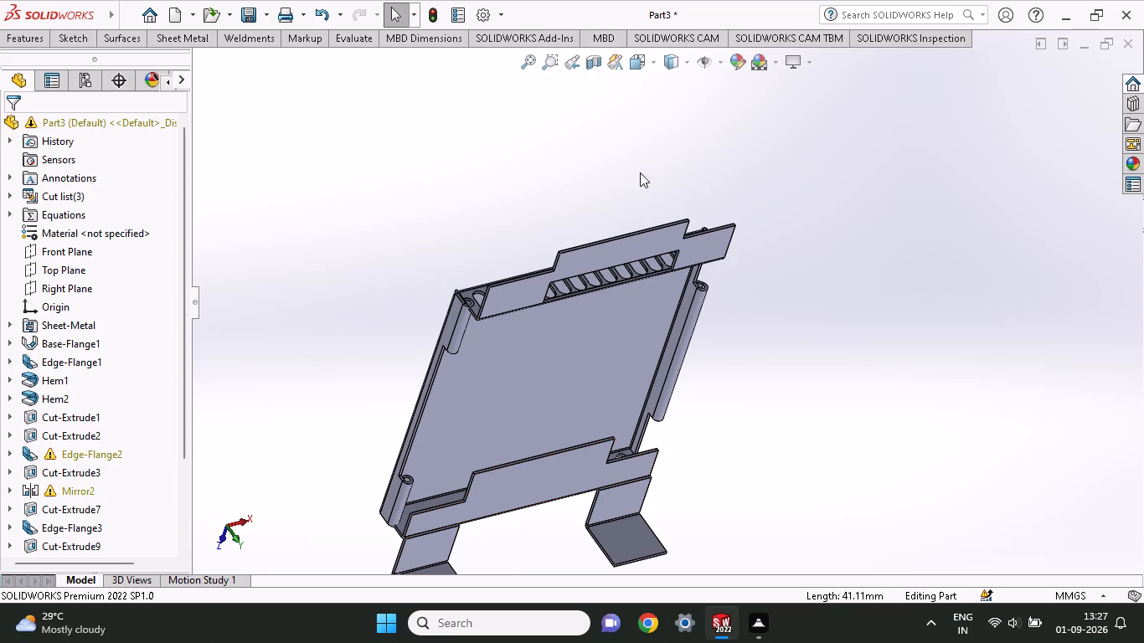
{"action": "middle_click_drag", "start_coordinate": [614, 300], "coordinate": [539, 459]}
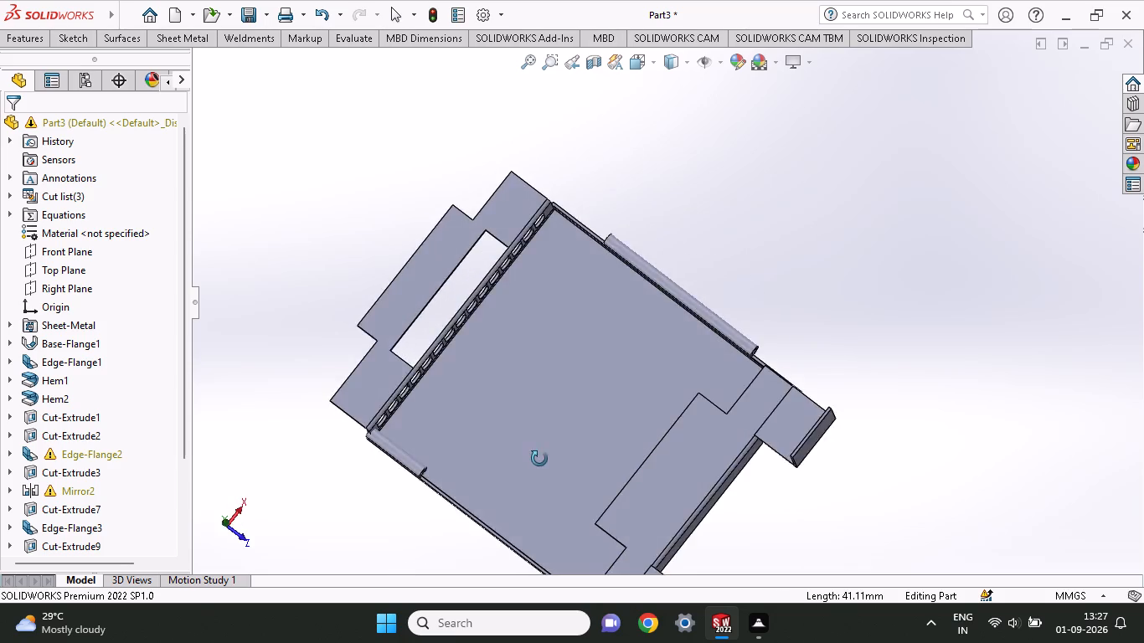
{"action": "middle_click_drag", "start_coordinate": [539, 459], "coordinate": [590, 319]}
{"action": "scroll", "coordinate": [590, 319], "scroll_direction": "down", "scroll_amount": 1}
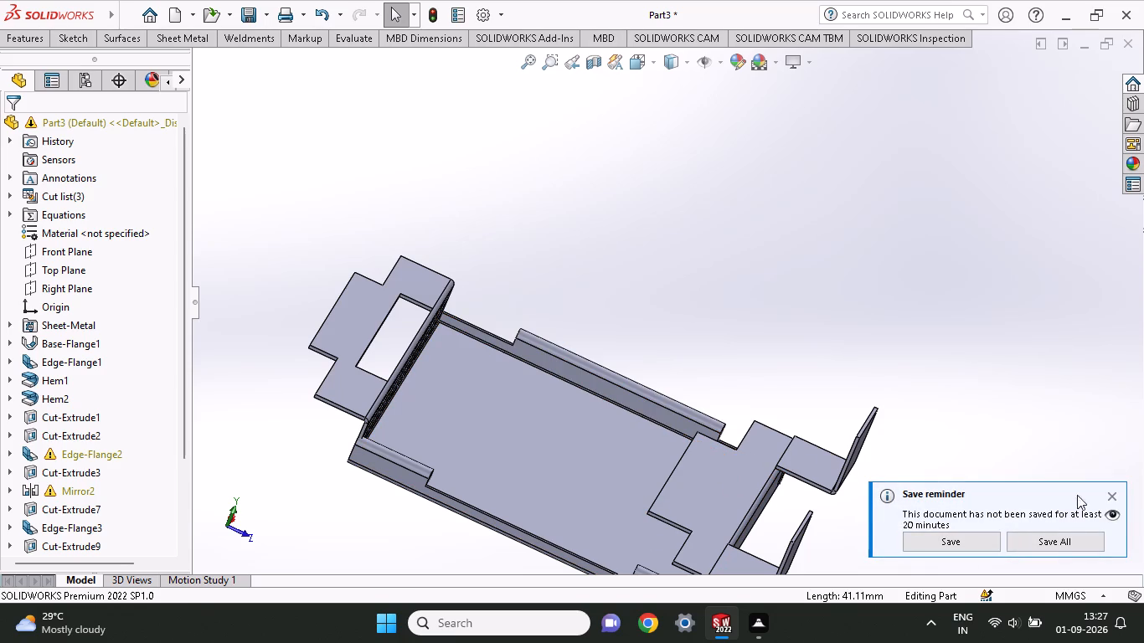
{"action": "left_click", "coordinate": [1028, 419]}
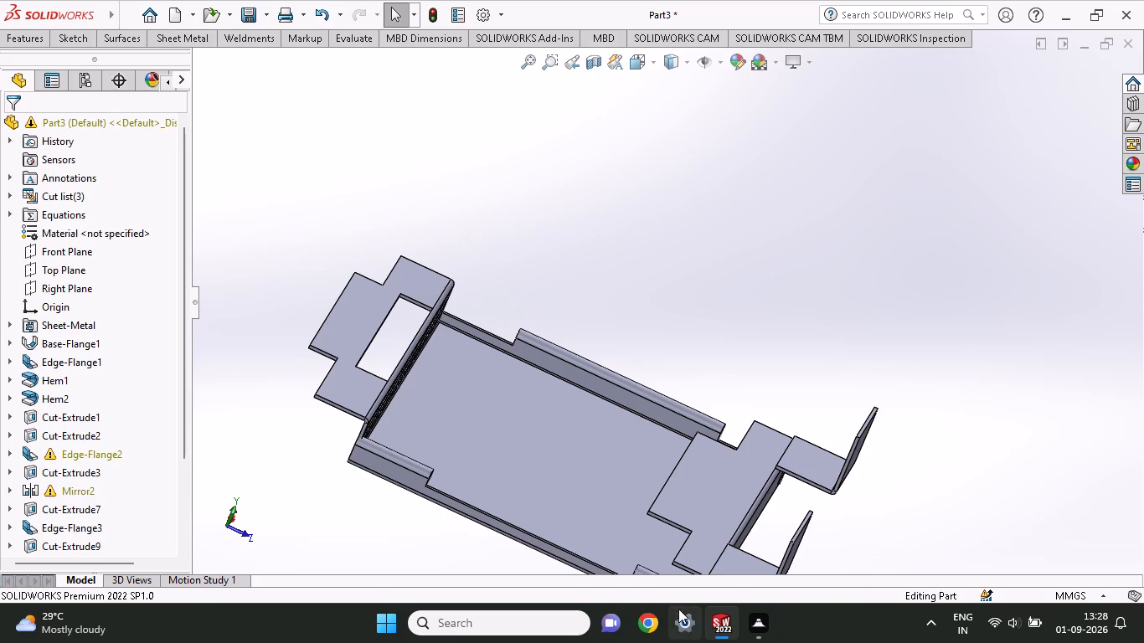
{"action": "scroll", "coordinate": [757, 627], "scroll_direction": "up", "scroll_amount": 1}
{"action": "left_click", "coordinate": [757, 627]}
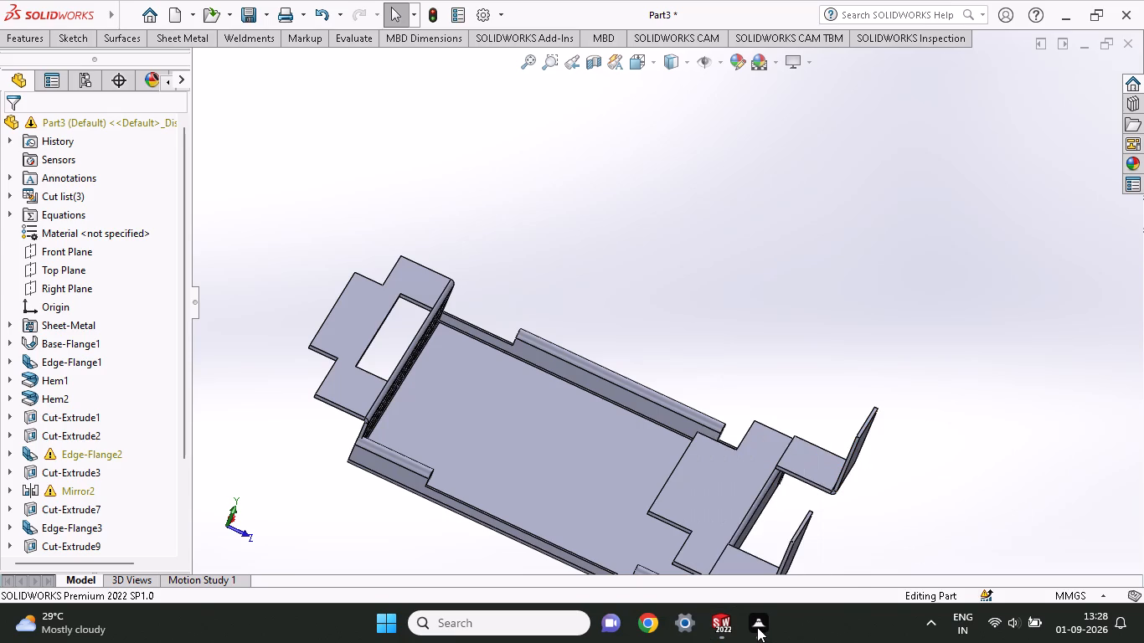